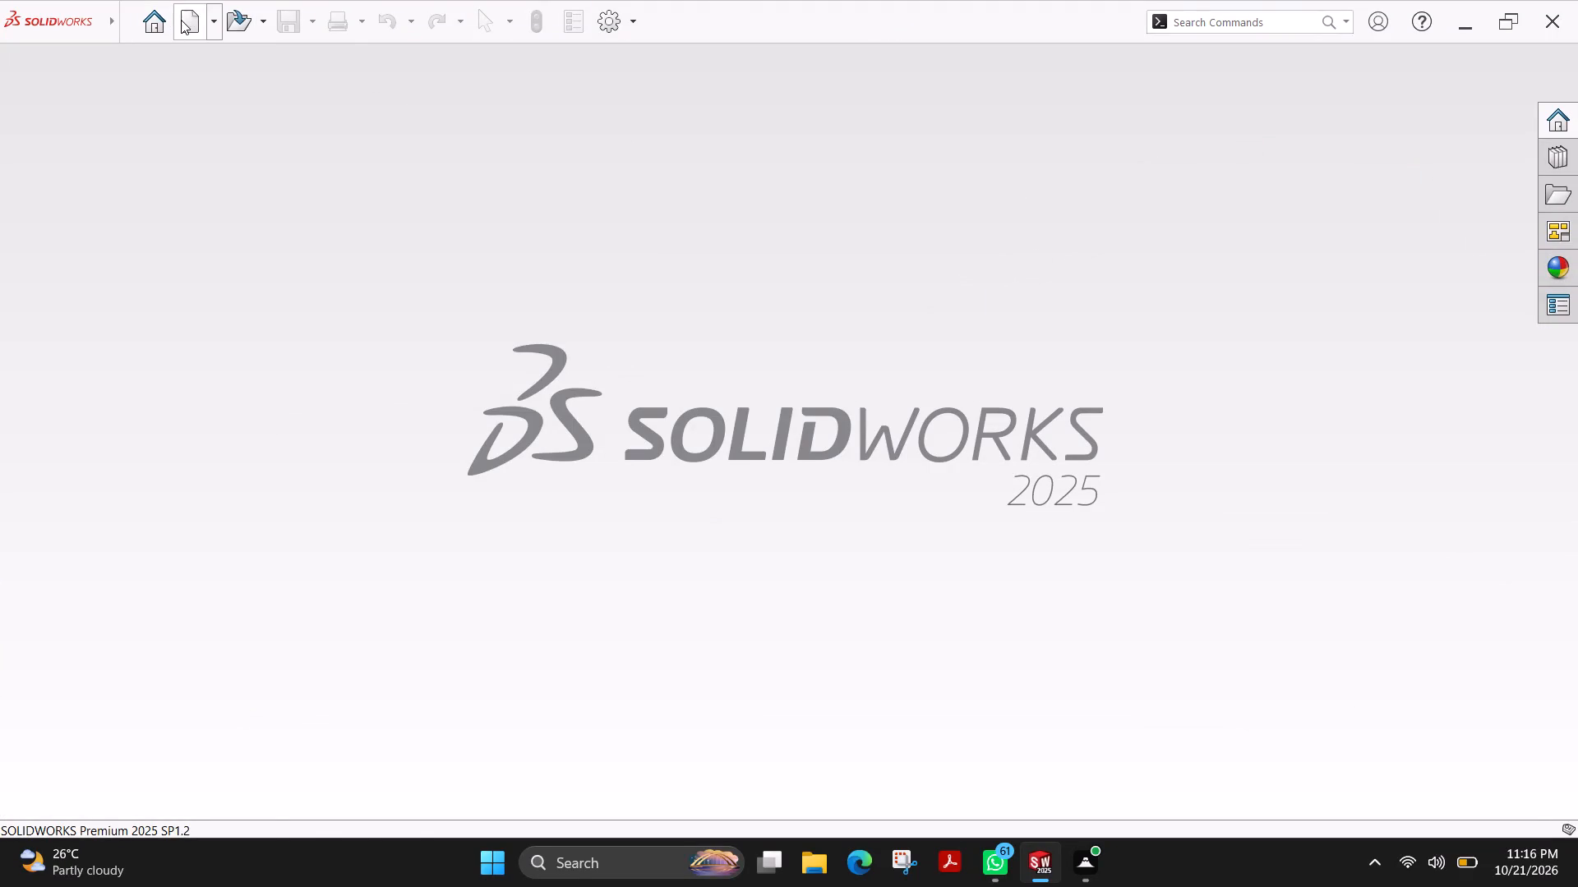
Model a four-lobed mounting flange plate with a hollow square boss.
Create a new part document.
{"action": "left_click", "coordinate": [181, 20]}
{"action": "left_click", "coordinate": [666, 641]}
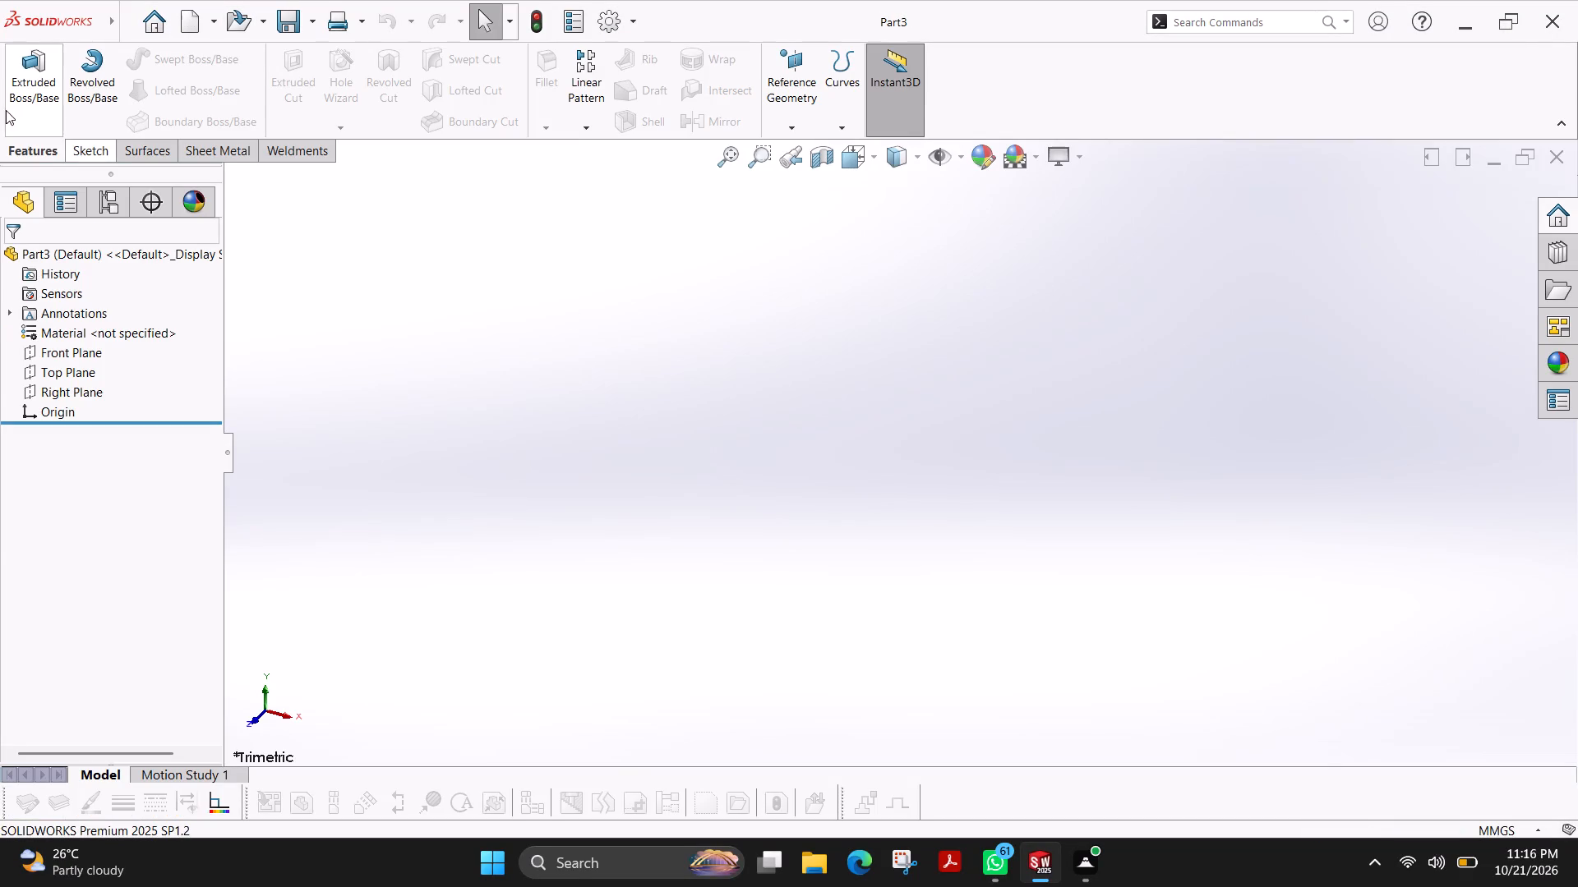
Start a new sketch on the Top Plane.
{"action": "left_click", "coordinate": [92, 156]}
{"action": "left_click", "coordinate": [21, 67]}
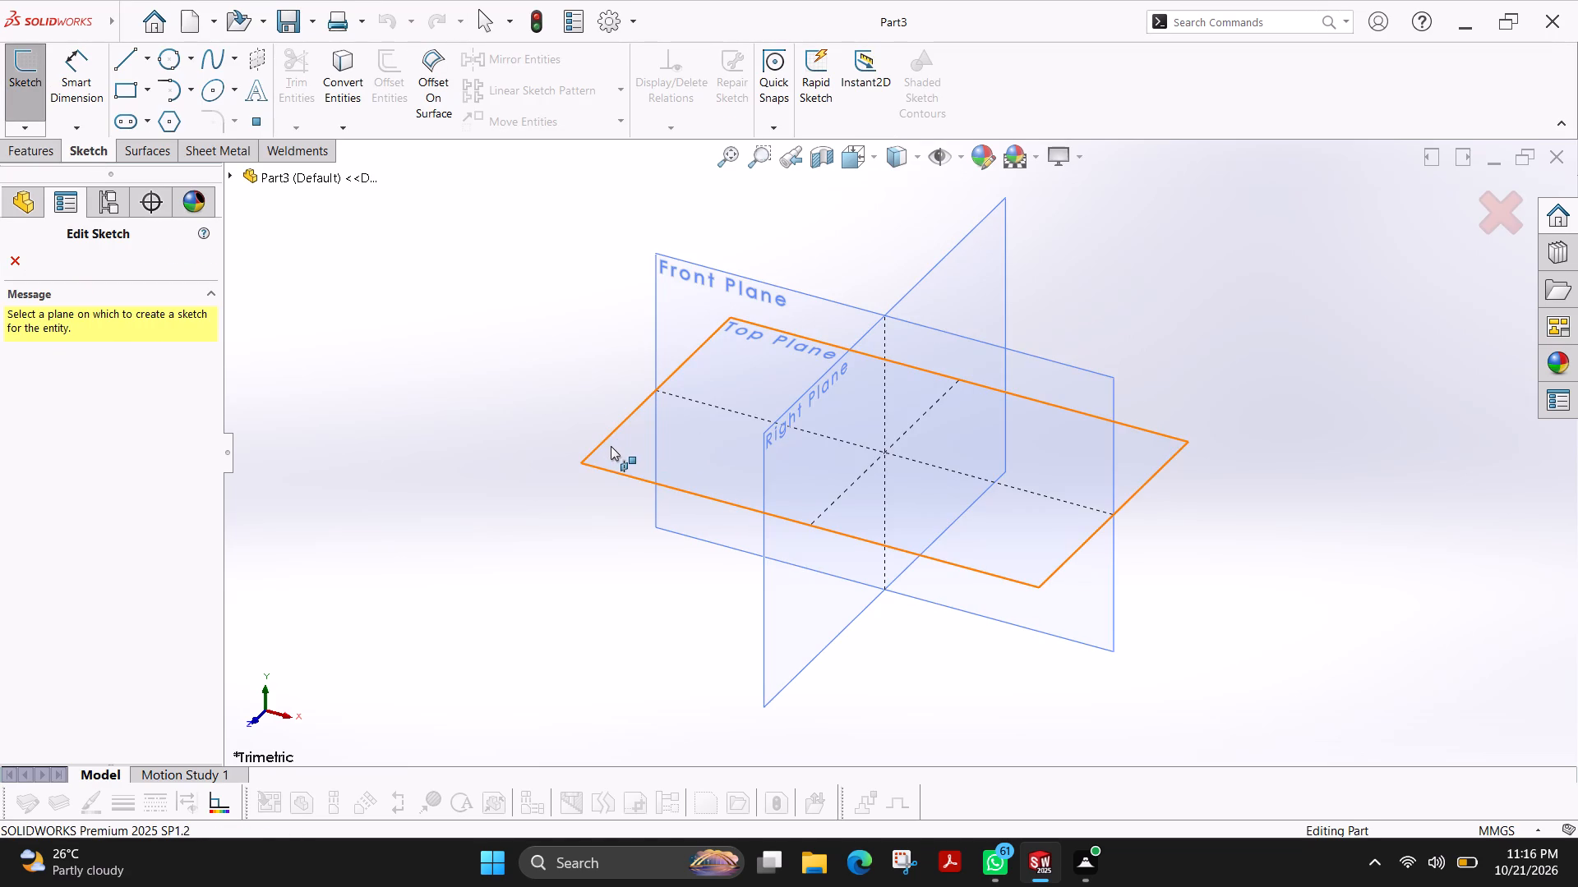
{"action": "left_click", "coordinate": [611, 446]}
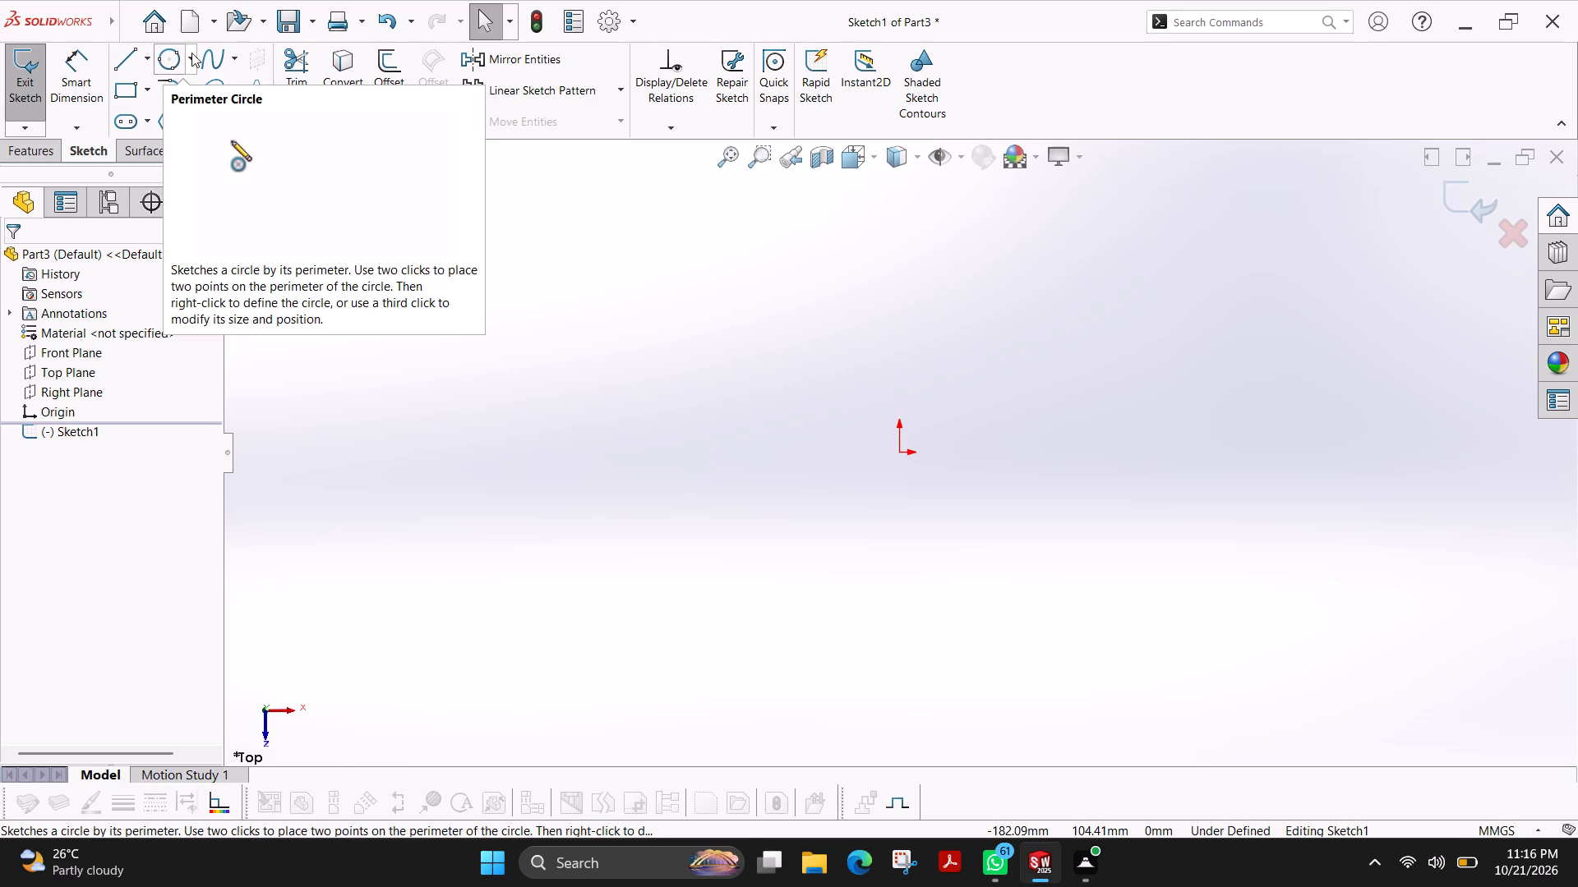
Sketch two circles centred on the origin, radii about 46 and 68 mm, and an 81 mm radius circle centred about 2.2 mm beside it.
{"action": "left_click", "coordinate": [191, 53]}
{"action": "left_click", "coordinate": [175, 85]}
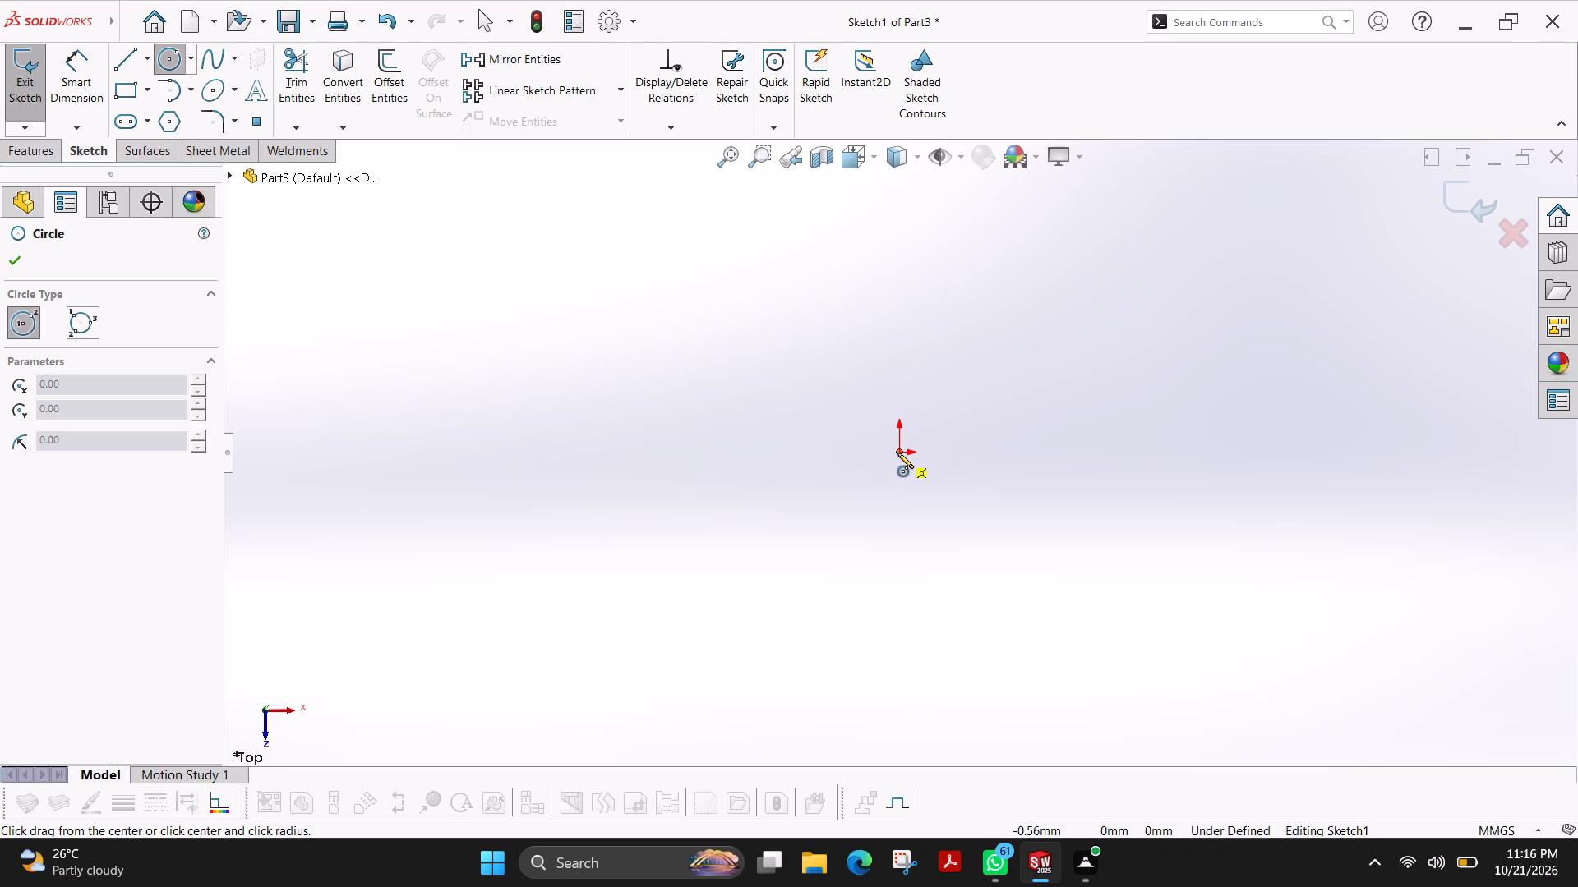
{"action": "left_click", "coordinate": [897, 453]}
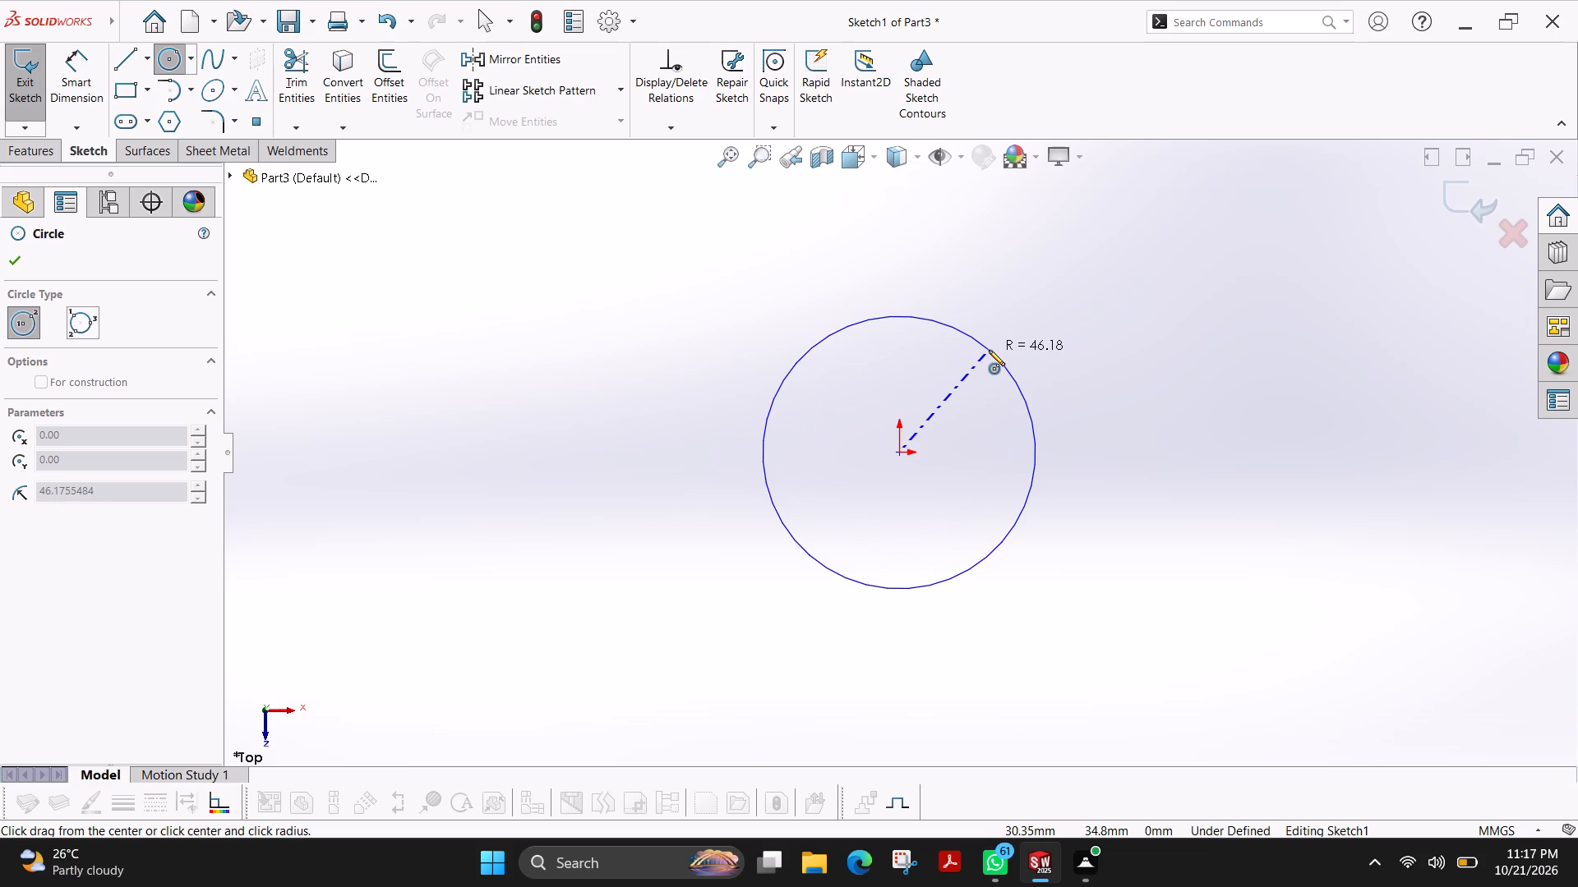
{"action": "left_click", "coordinate": [989, 350]}
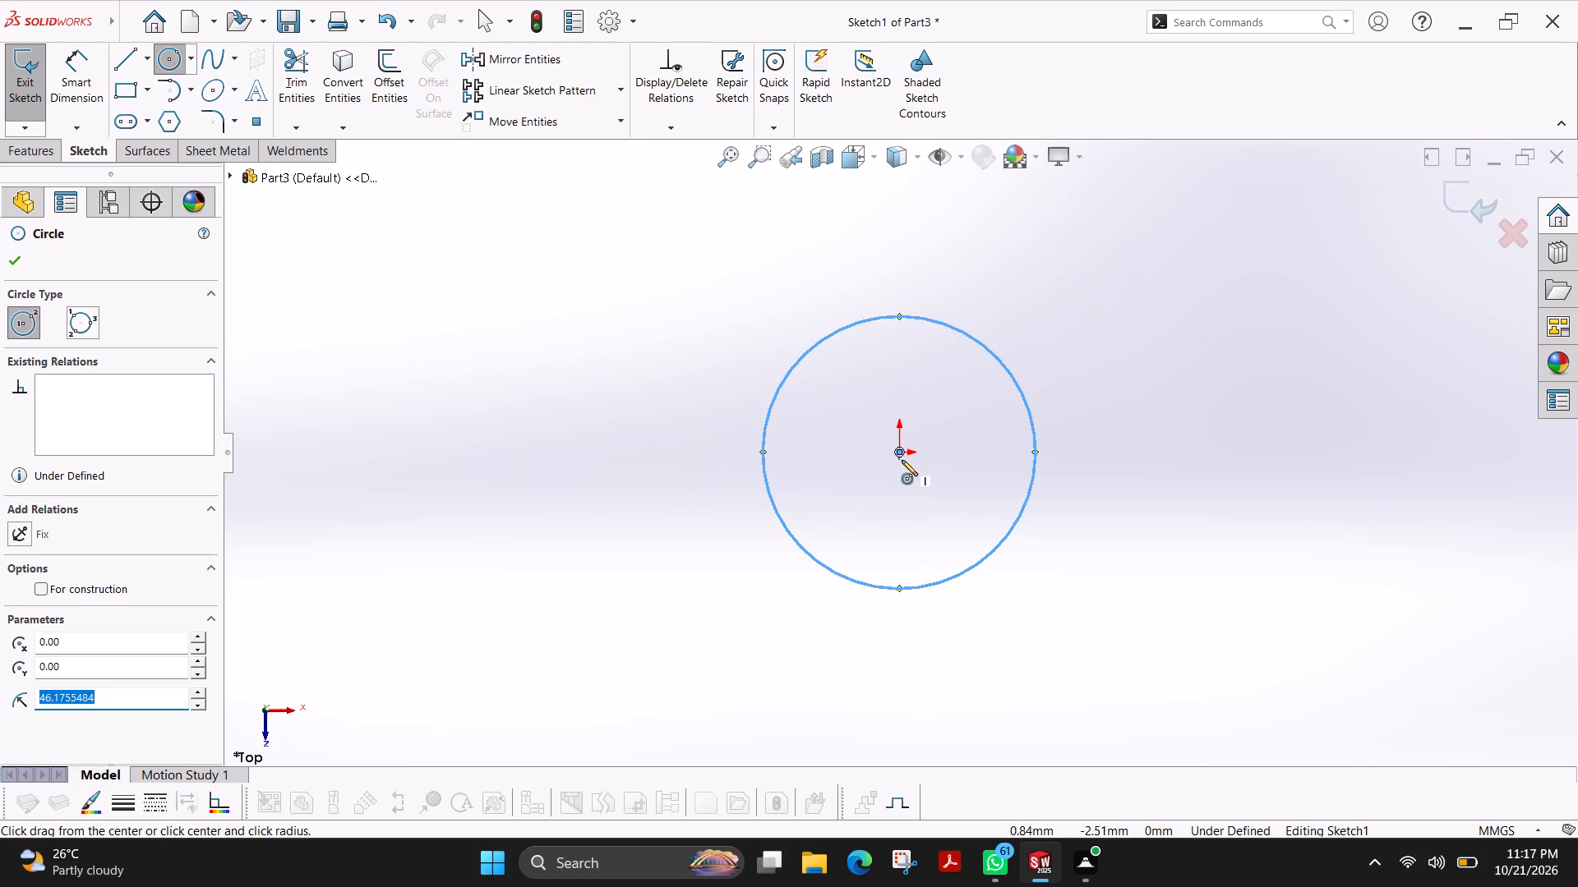
{"action": "left_click", "coordinate": [897, 453]}
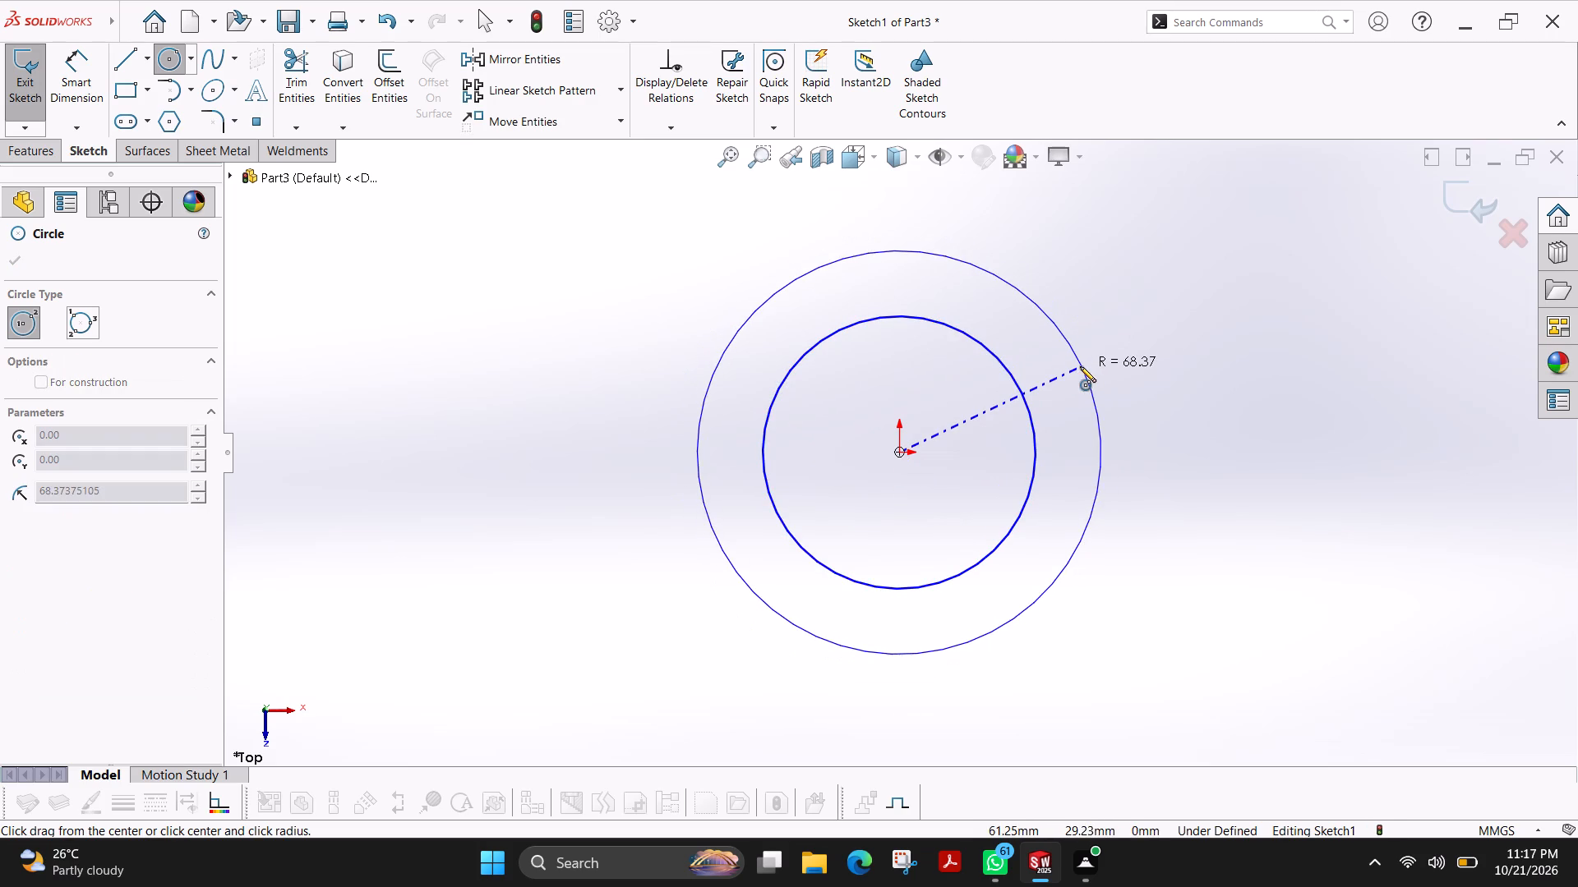
{"action": "left_click", "coordinate": [1080, 366]}
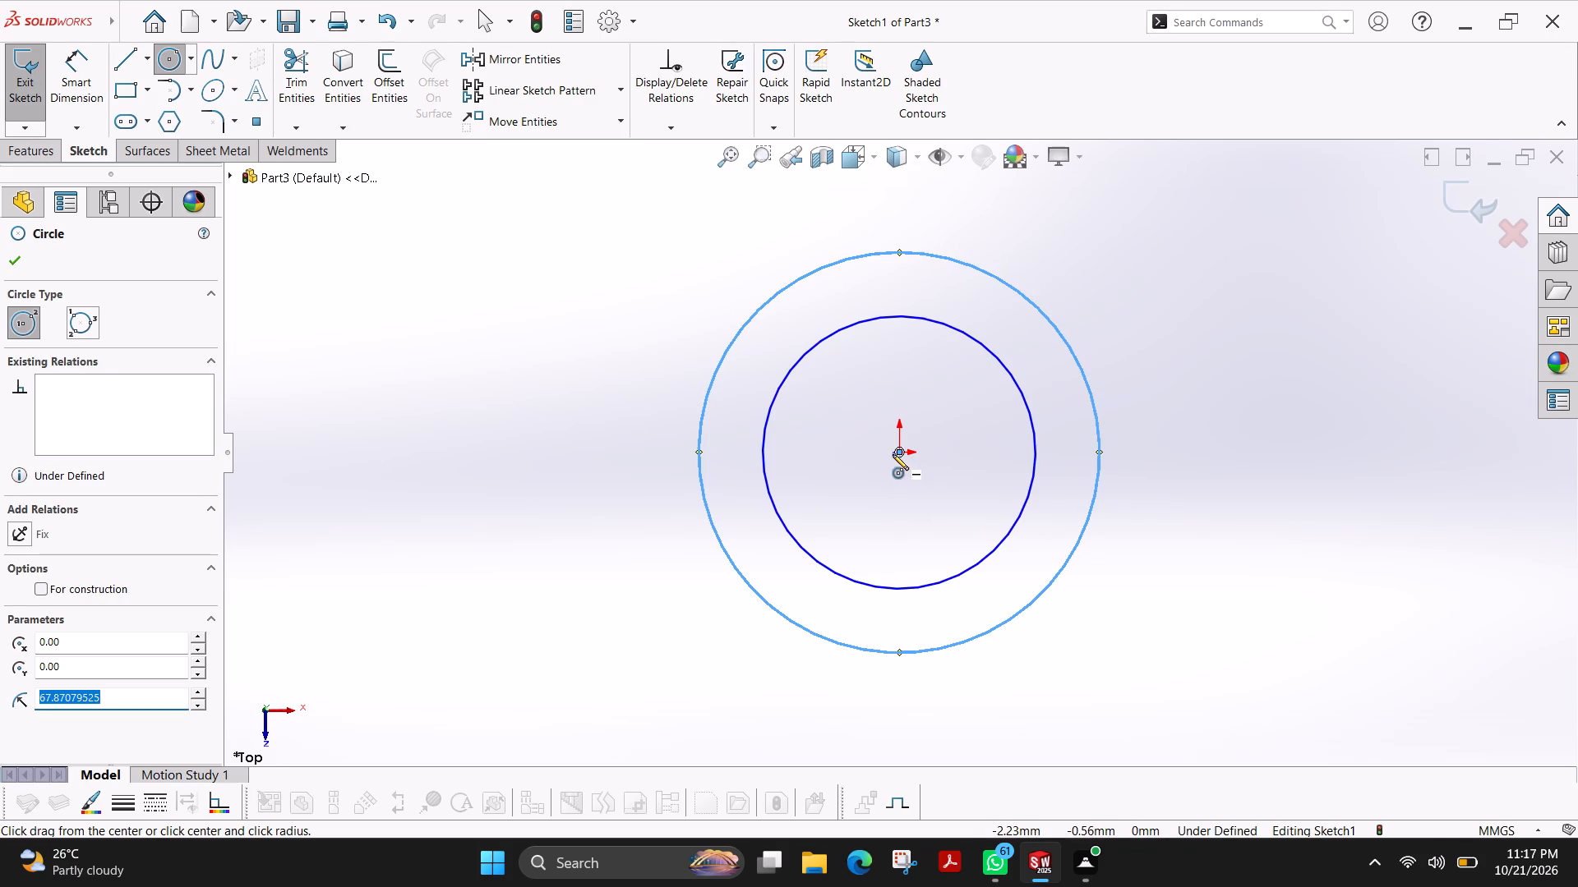
{"action": "left_click", "coordinate": [893, 454]}
{"action": "left_click", "coordinate": [1101, 333]}
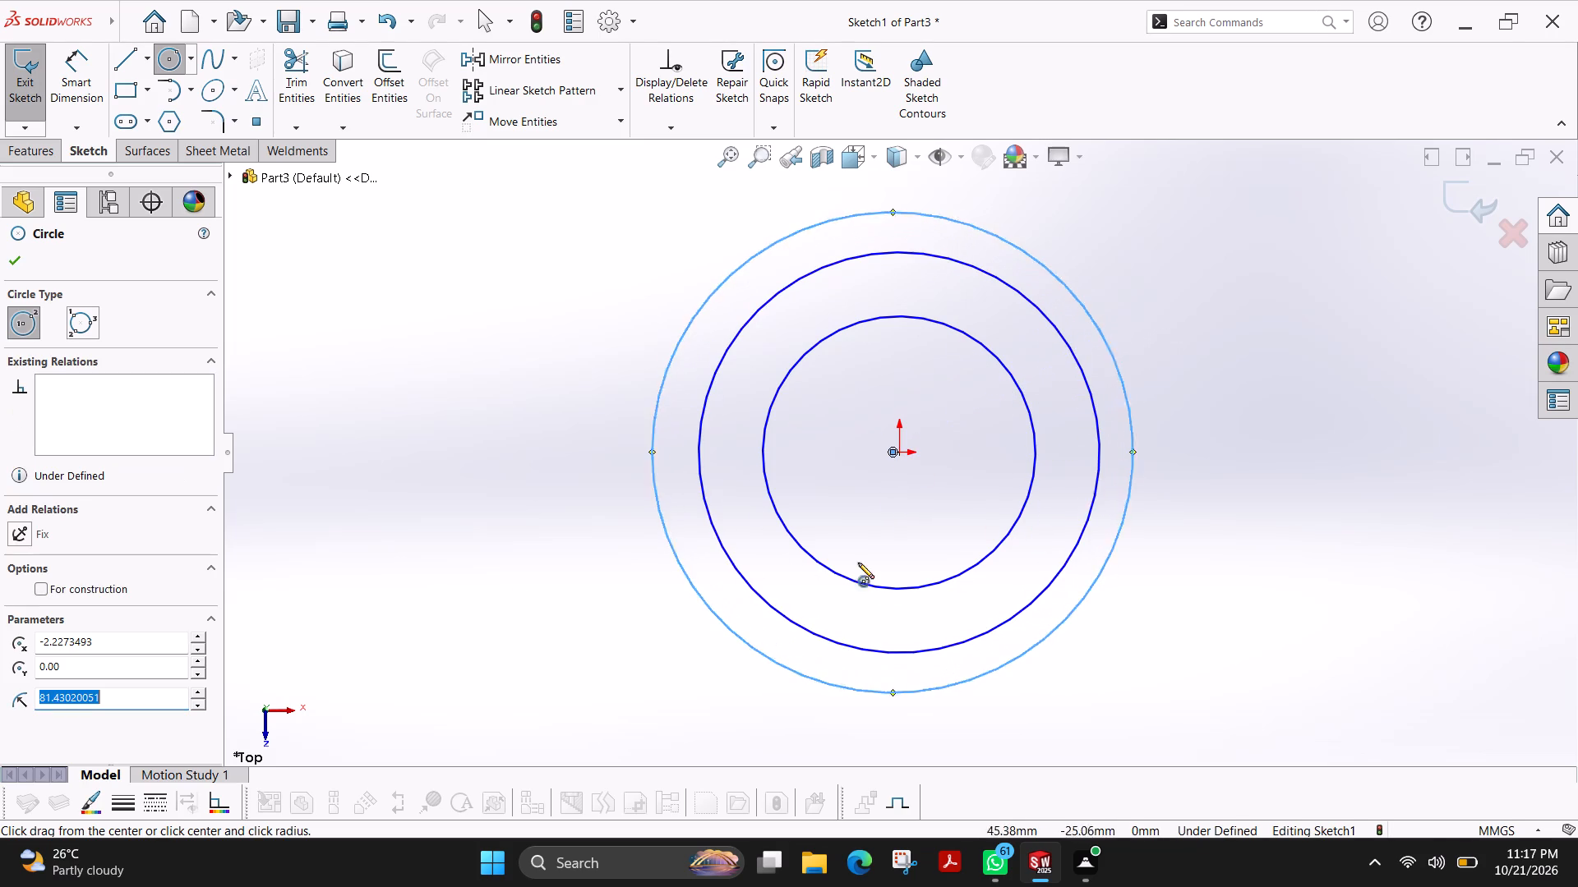
{"action": "left_click", "coordinate": [16, 255]}
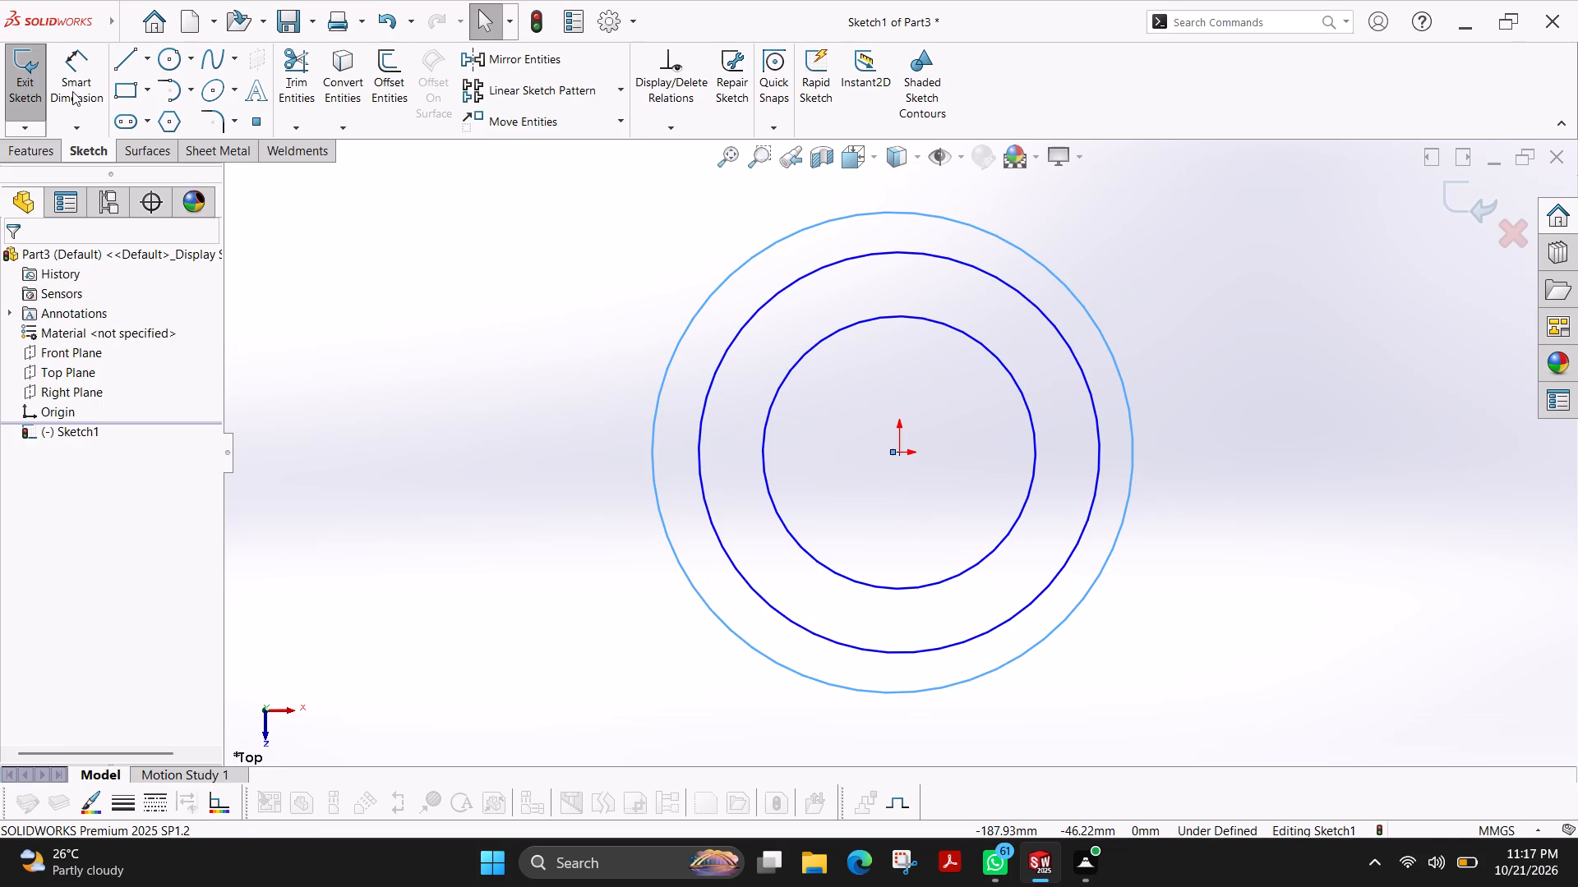
Dimension the outer, middle and inner circles with diameters of 160, 145 and 105 mm.
{"action": "left_click", "coordinate": [78, 89]}
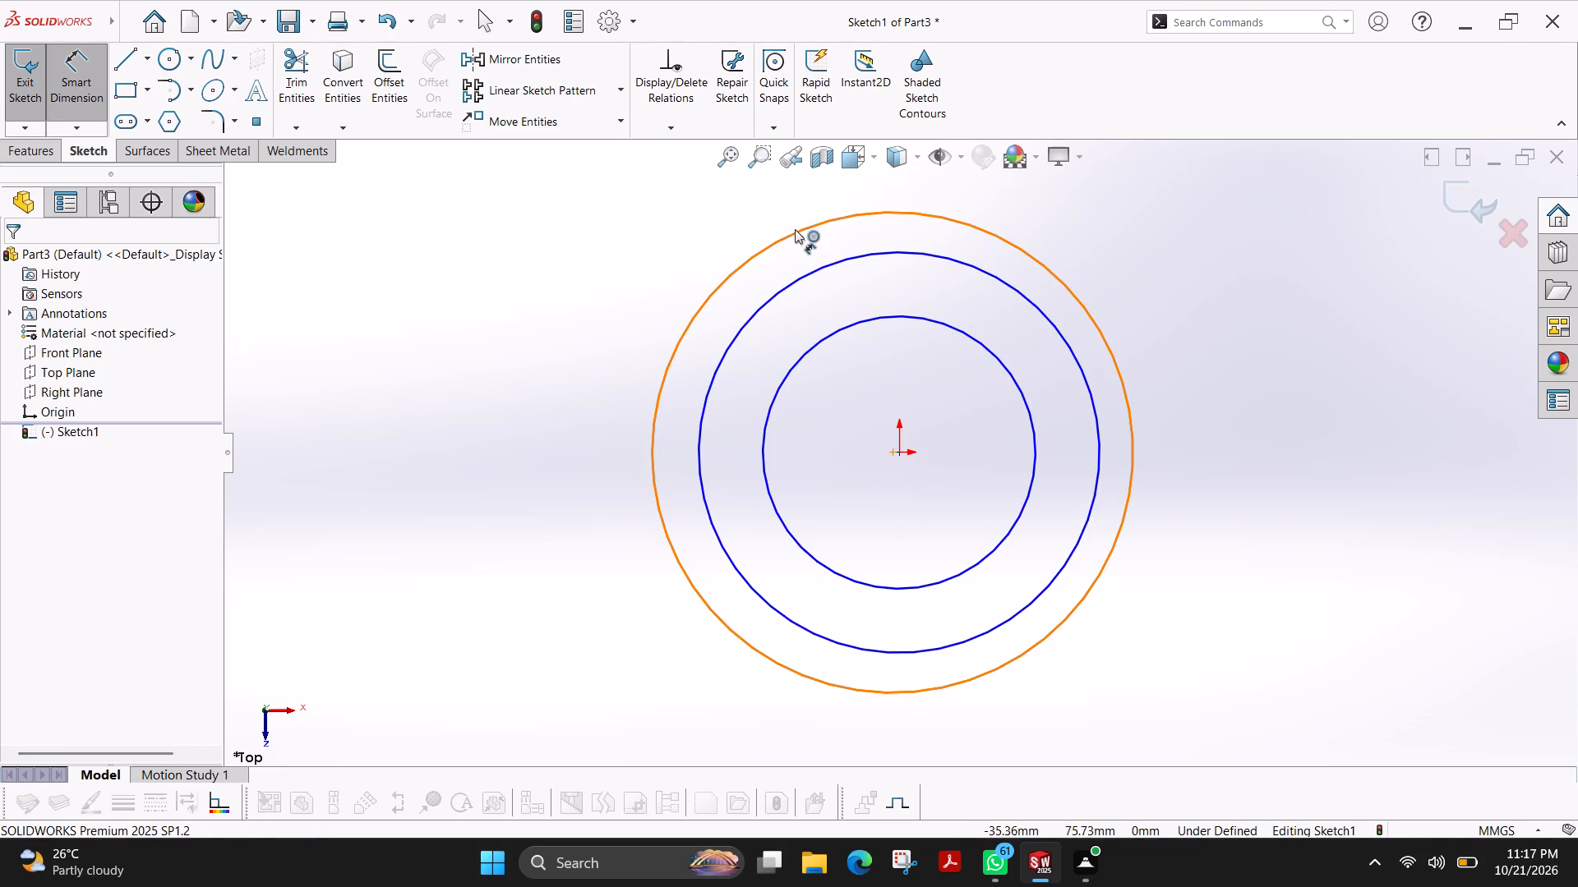
{"action": "left_click", "coordinate": [795, 229]}
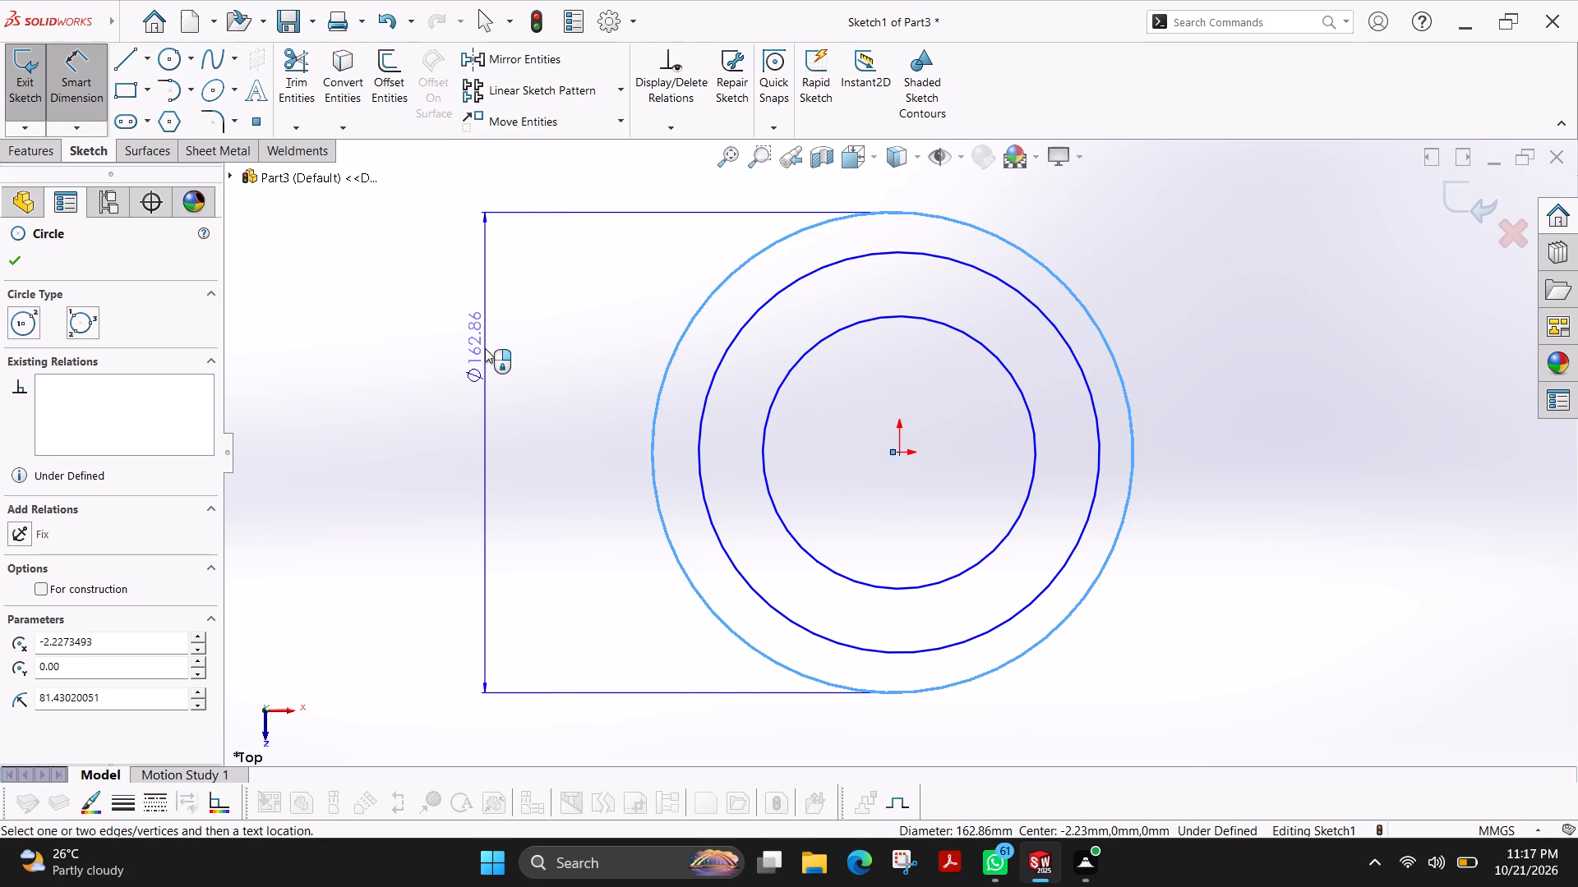
{"action": "left_click", "coordinate": [485, 348]}
{"action": "type", "text": "160"}
{"action": "key", "text": "Return"}
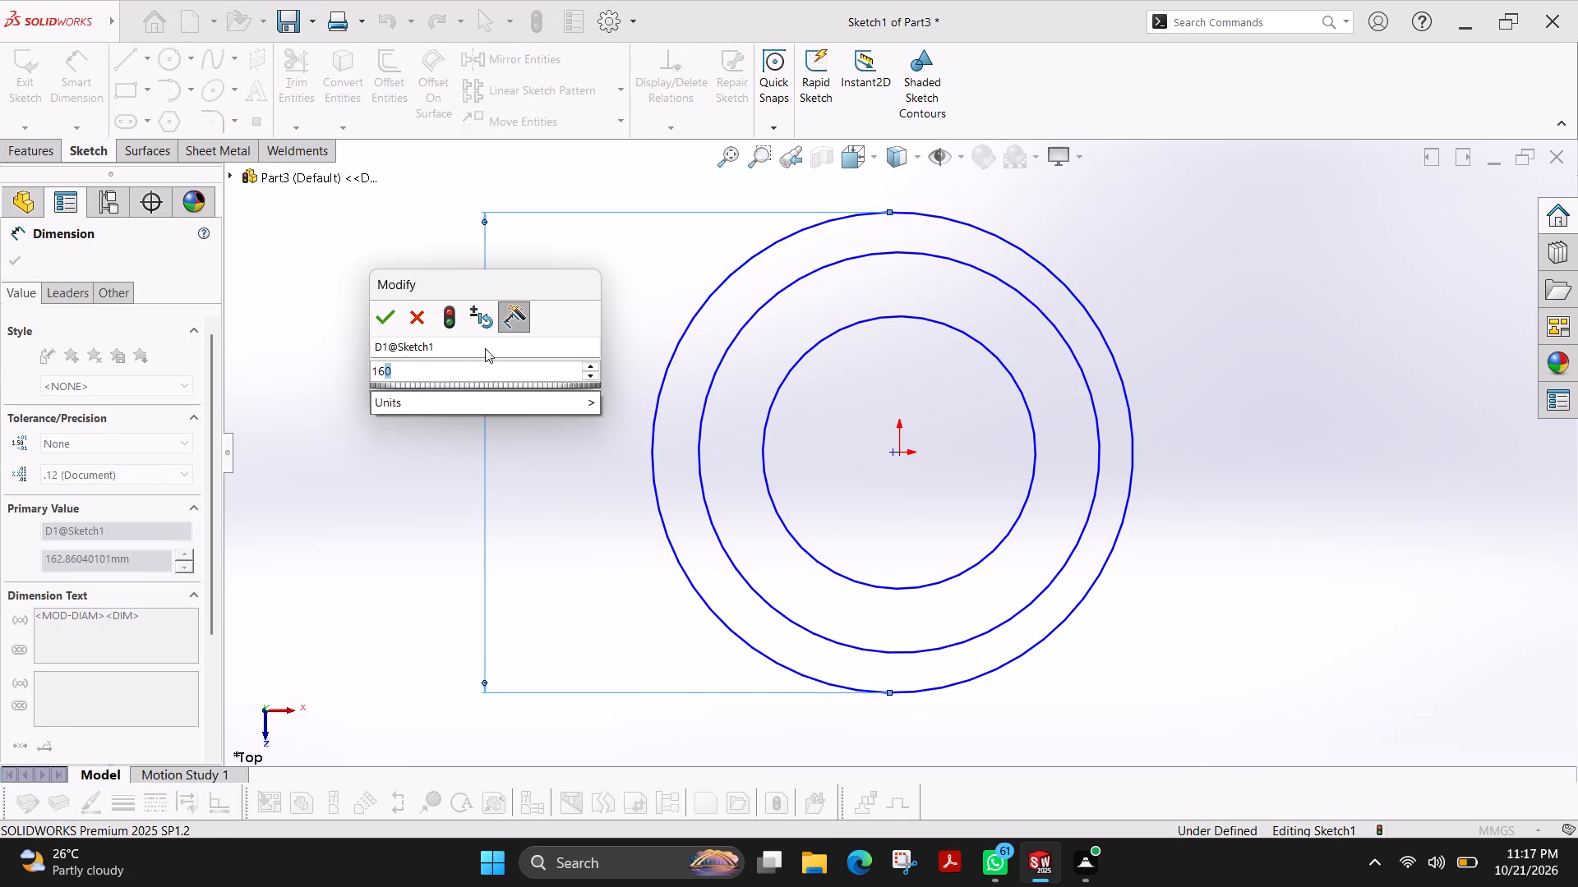
{"action": "left_click", "coordinate": [701, 426]}
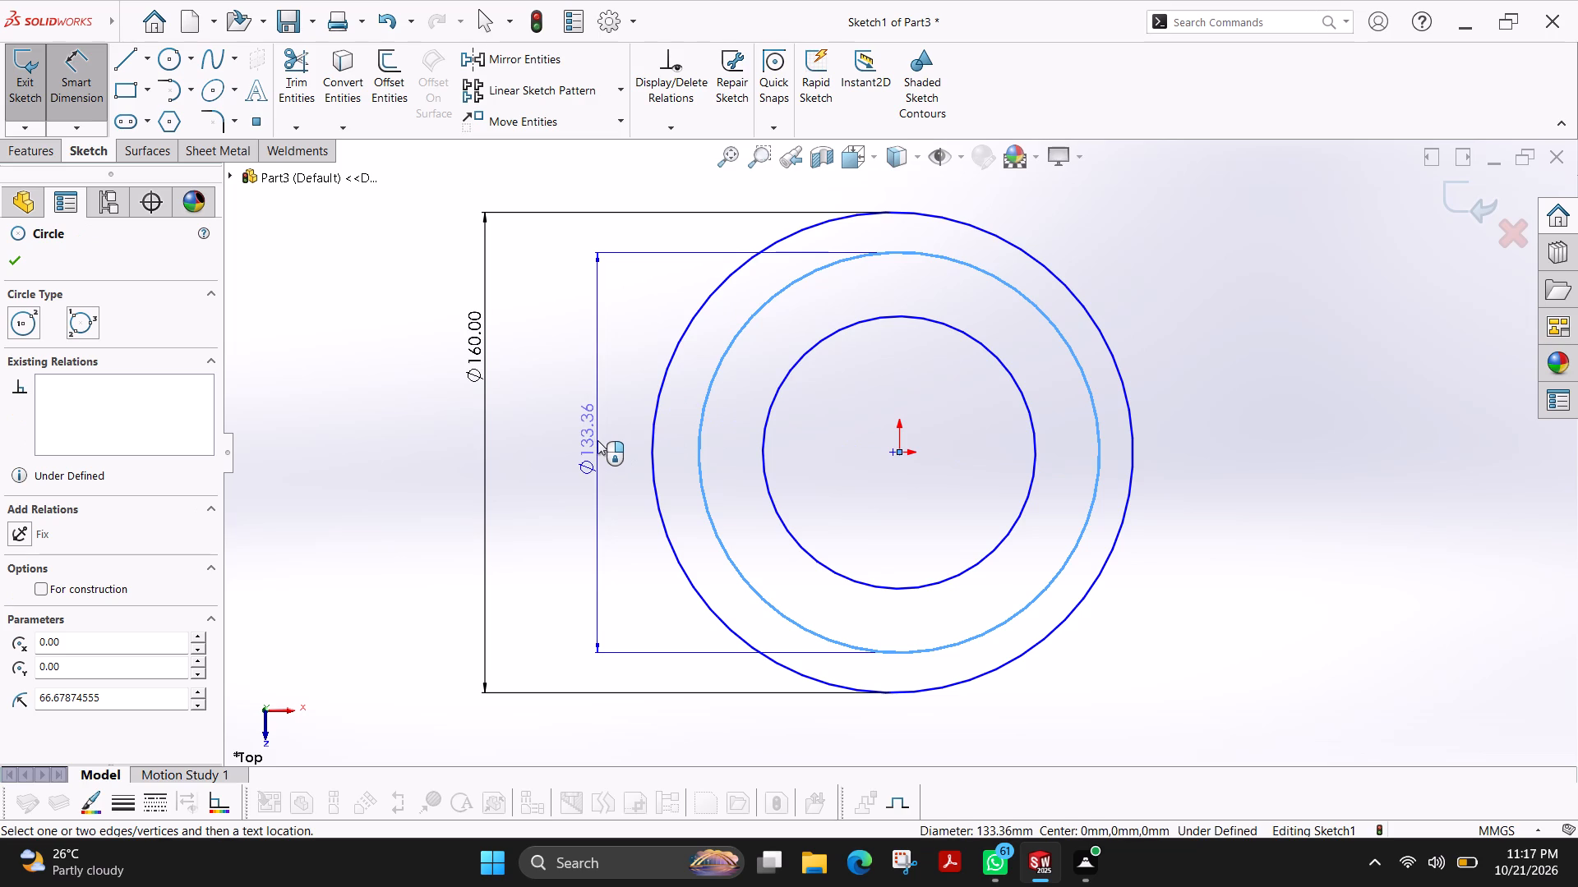
{"action": "left_click", "coordinate": [598, 440]}
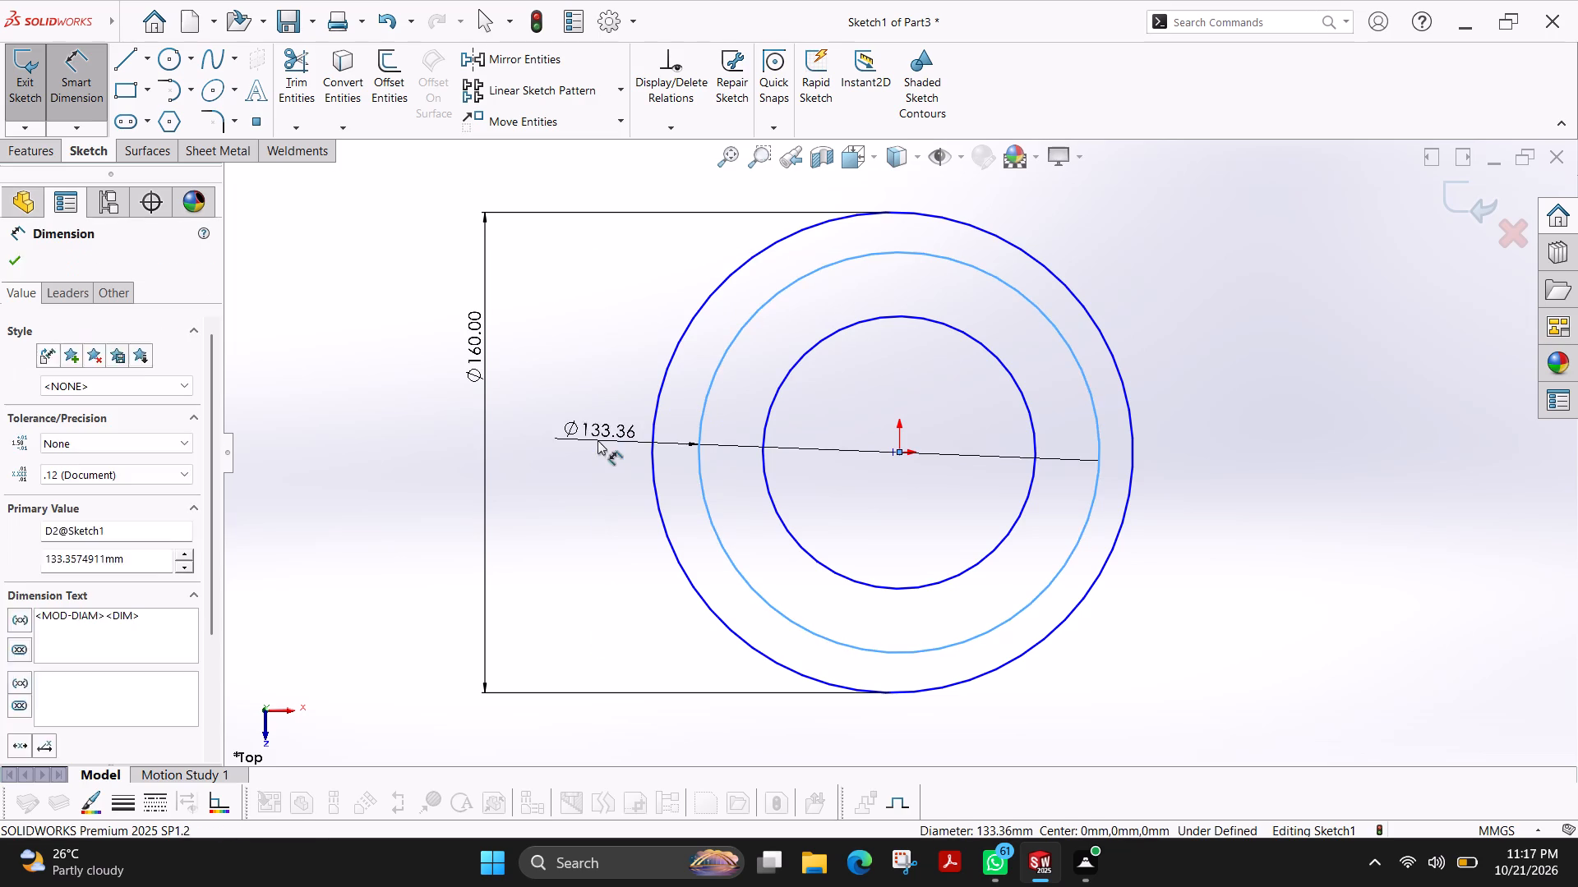
{"action": "type", "text": "145"}
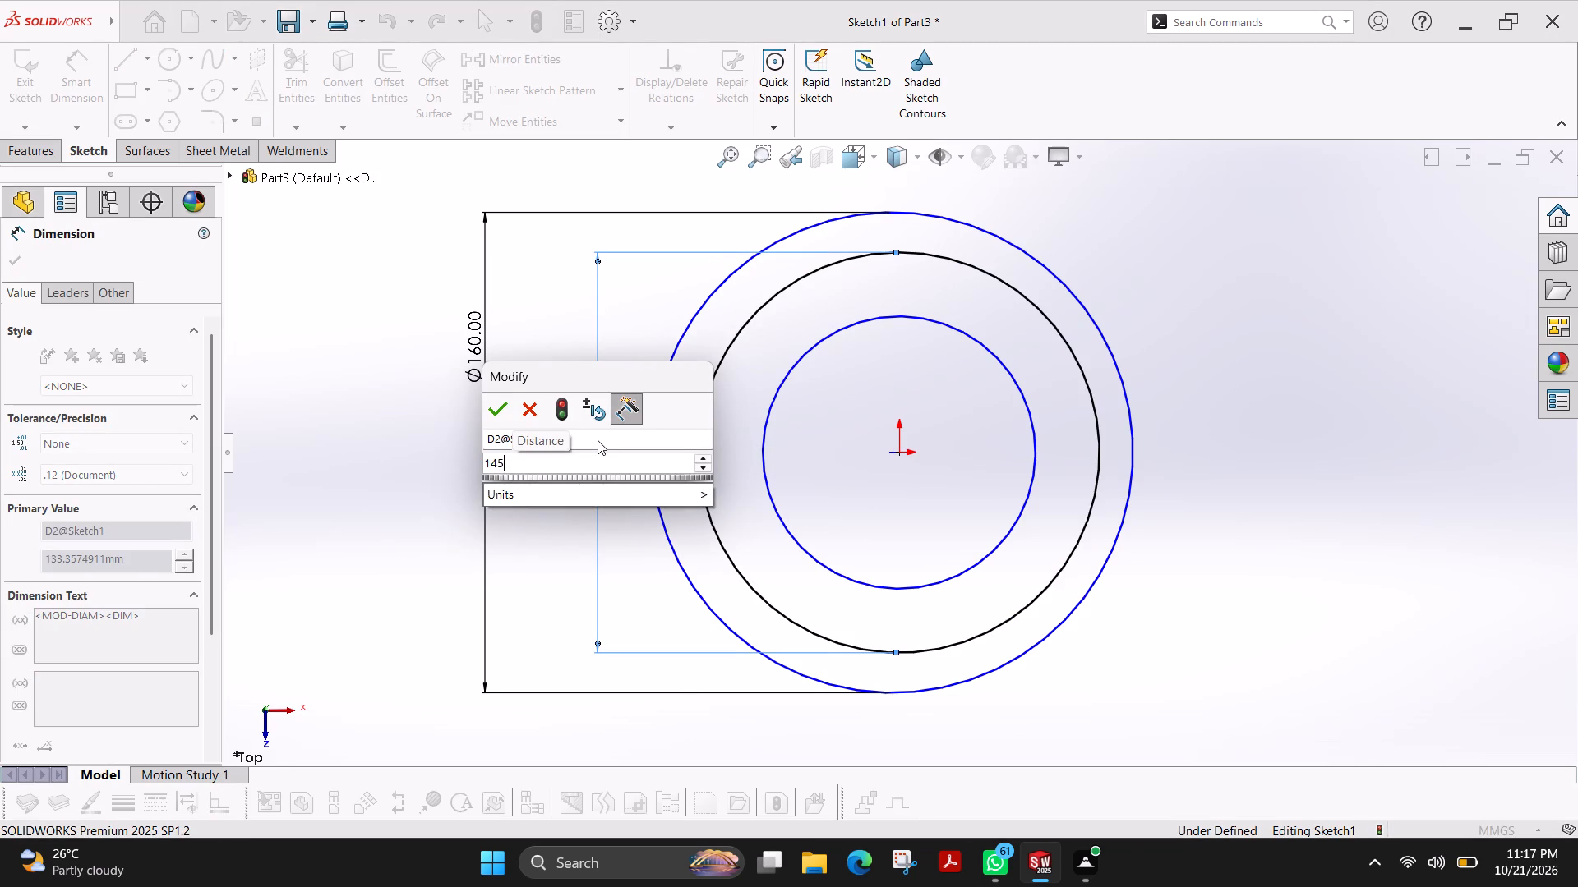
{"action": "key", "text": "Return"}
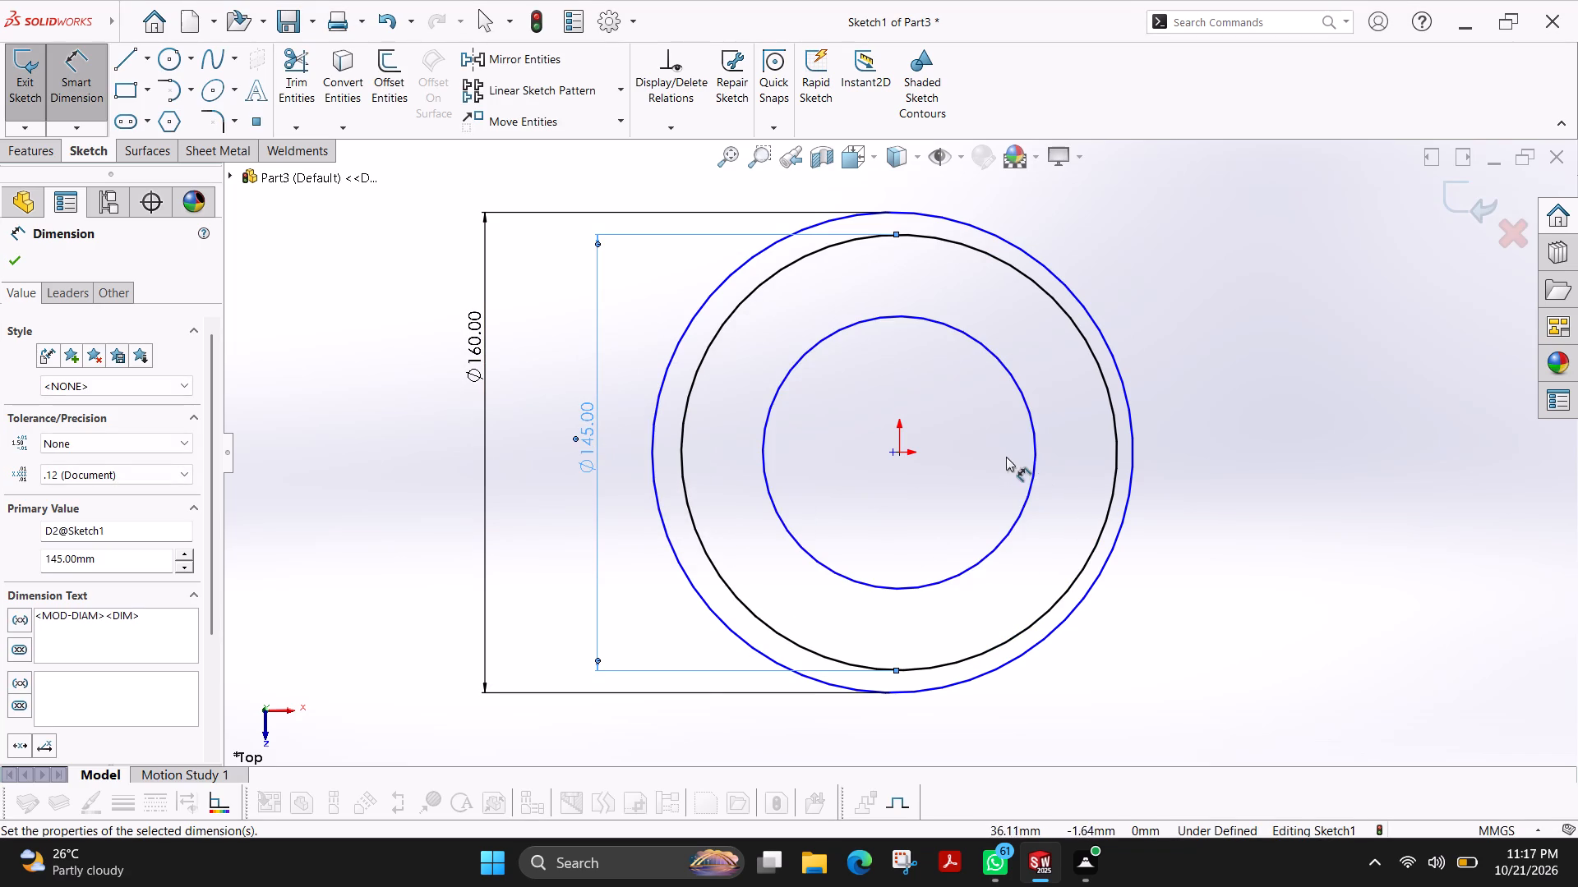
{"action": "left_click", "coordinate": [1035, 457]}
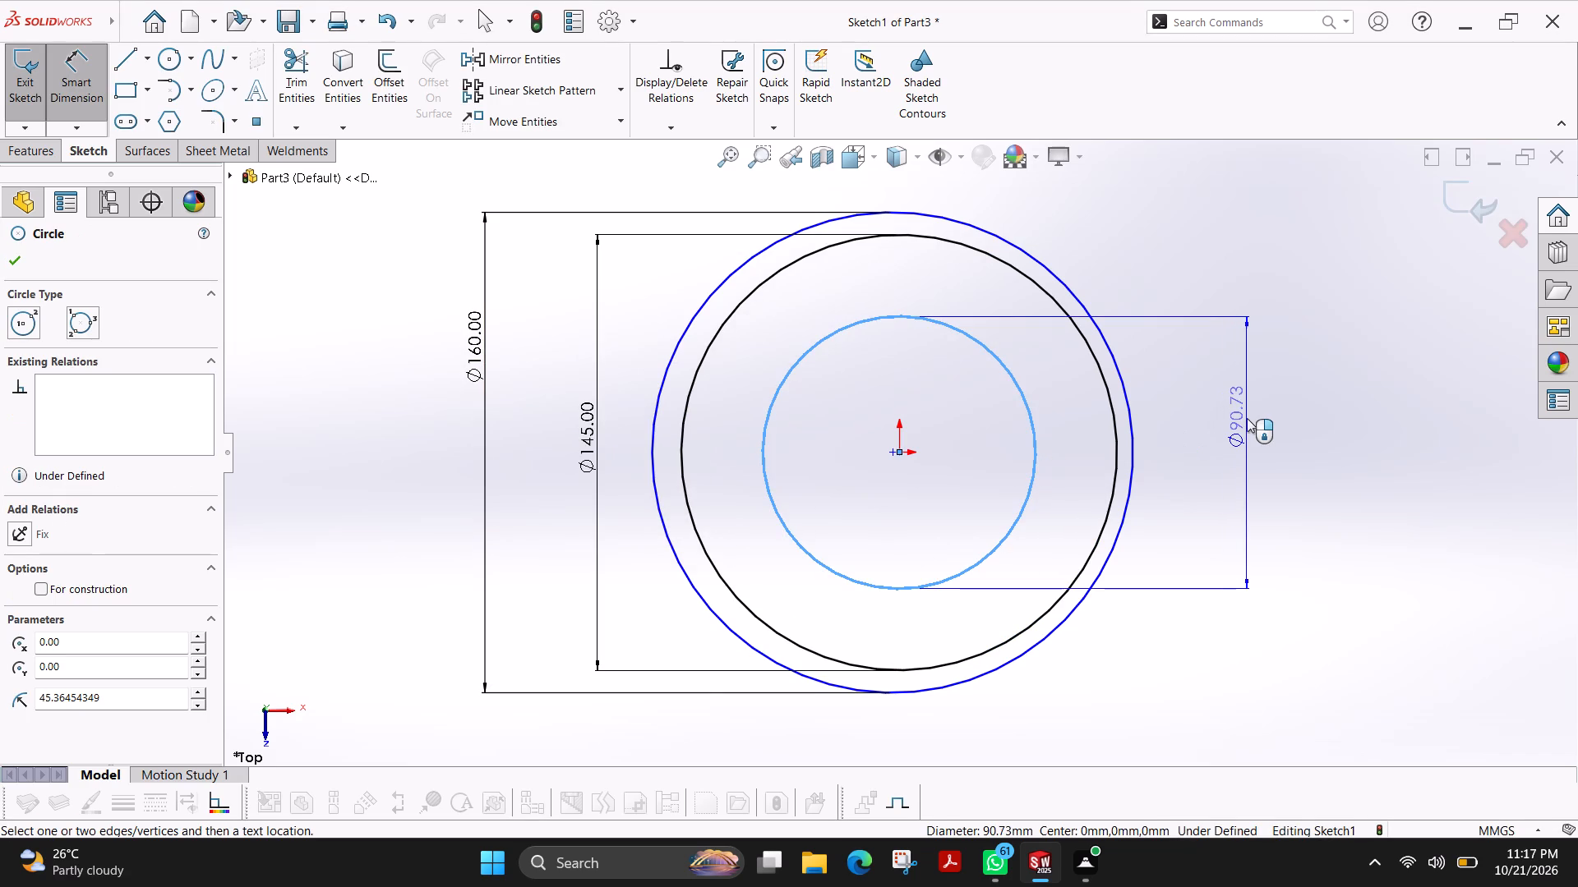
{"action": "left_click", "coordinate": [1247, 418]}
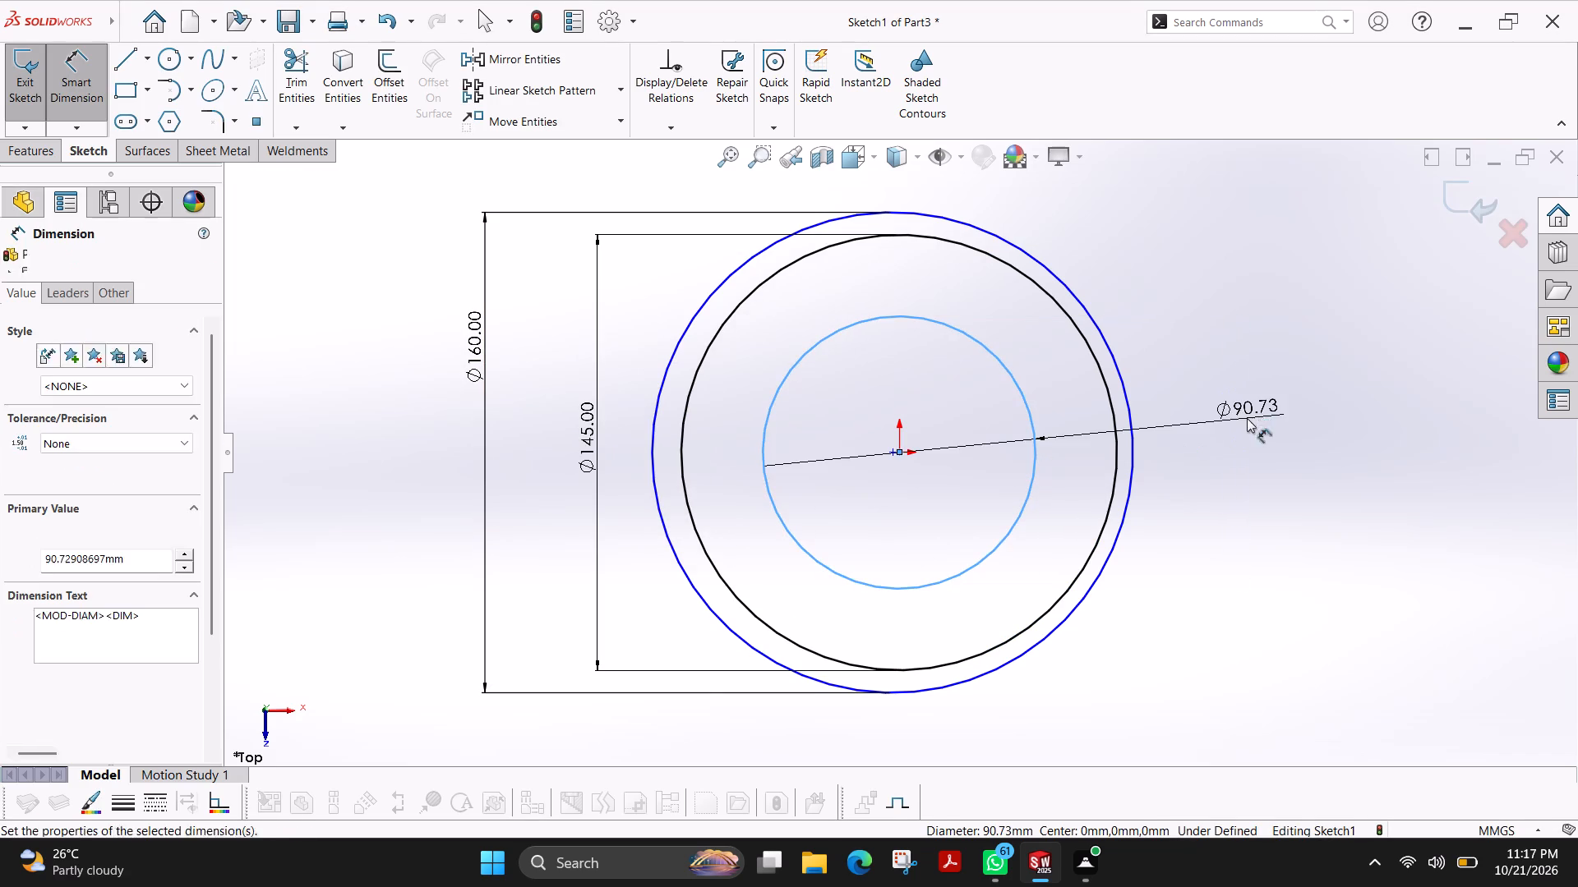
{"action": "type", "text": "105"}
{"action": "key", "text": "Return"}
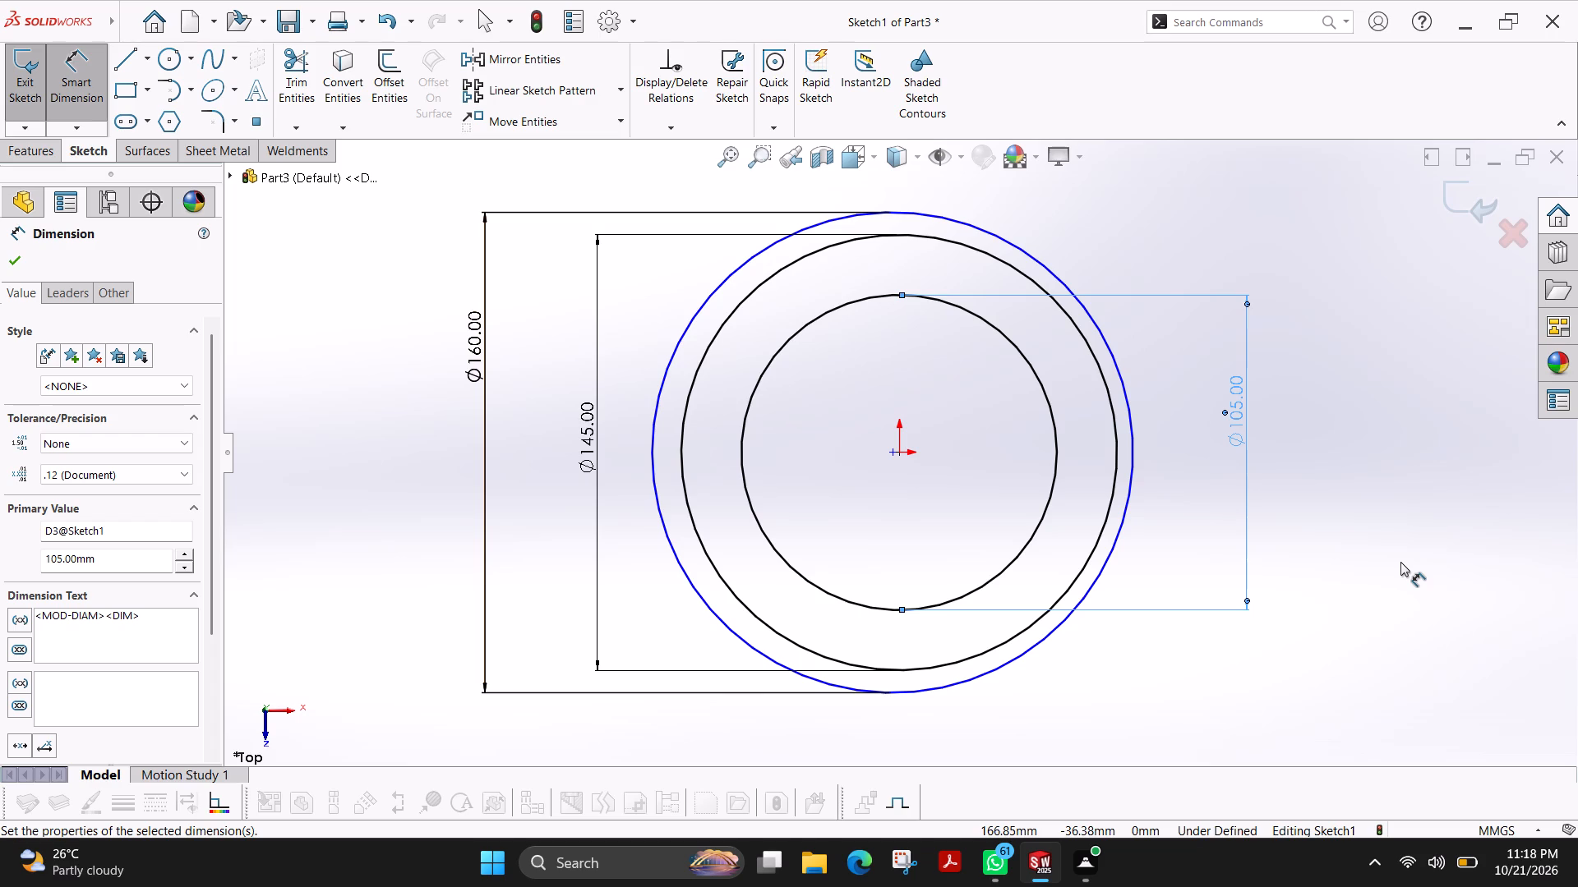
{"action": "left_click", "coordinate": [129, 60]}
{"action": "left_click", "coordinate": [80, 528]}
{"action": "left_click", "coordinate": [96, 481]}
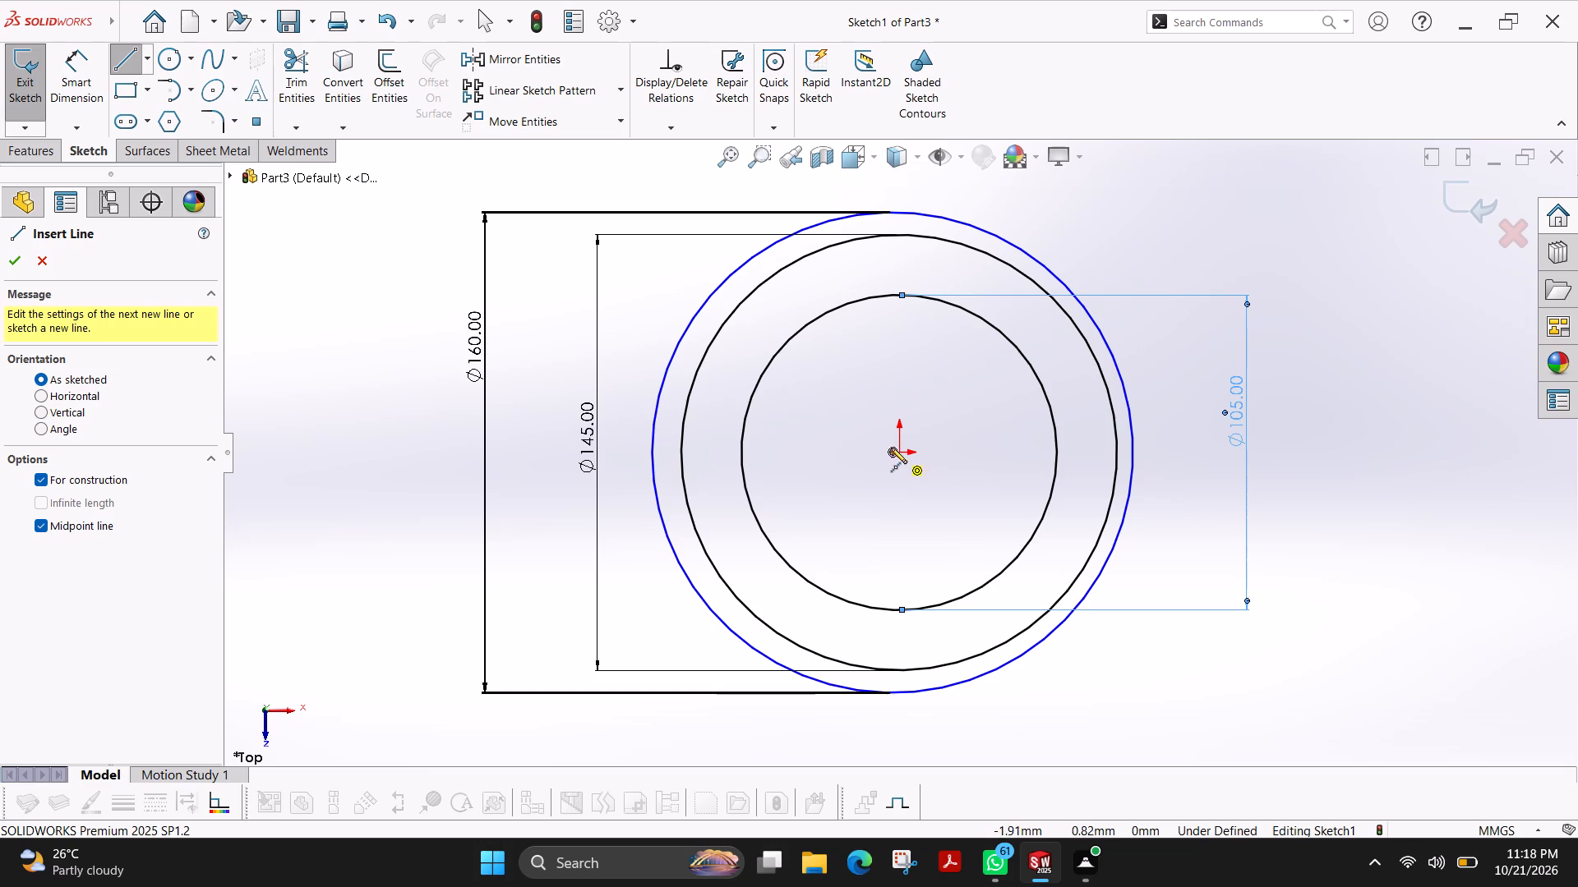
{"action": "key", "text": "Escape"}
Rearrange the three diameter dimensions on the left side of the circles, ordered 160, 145, 105 from the outside inward.
{"action": "scroll", "coordinate": [640, 289], "scroll_direction": "up", "scroll_amount": 3}
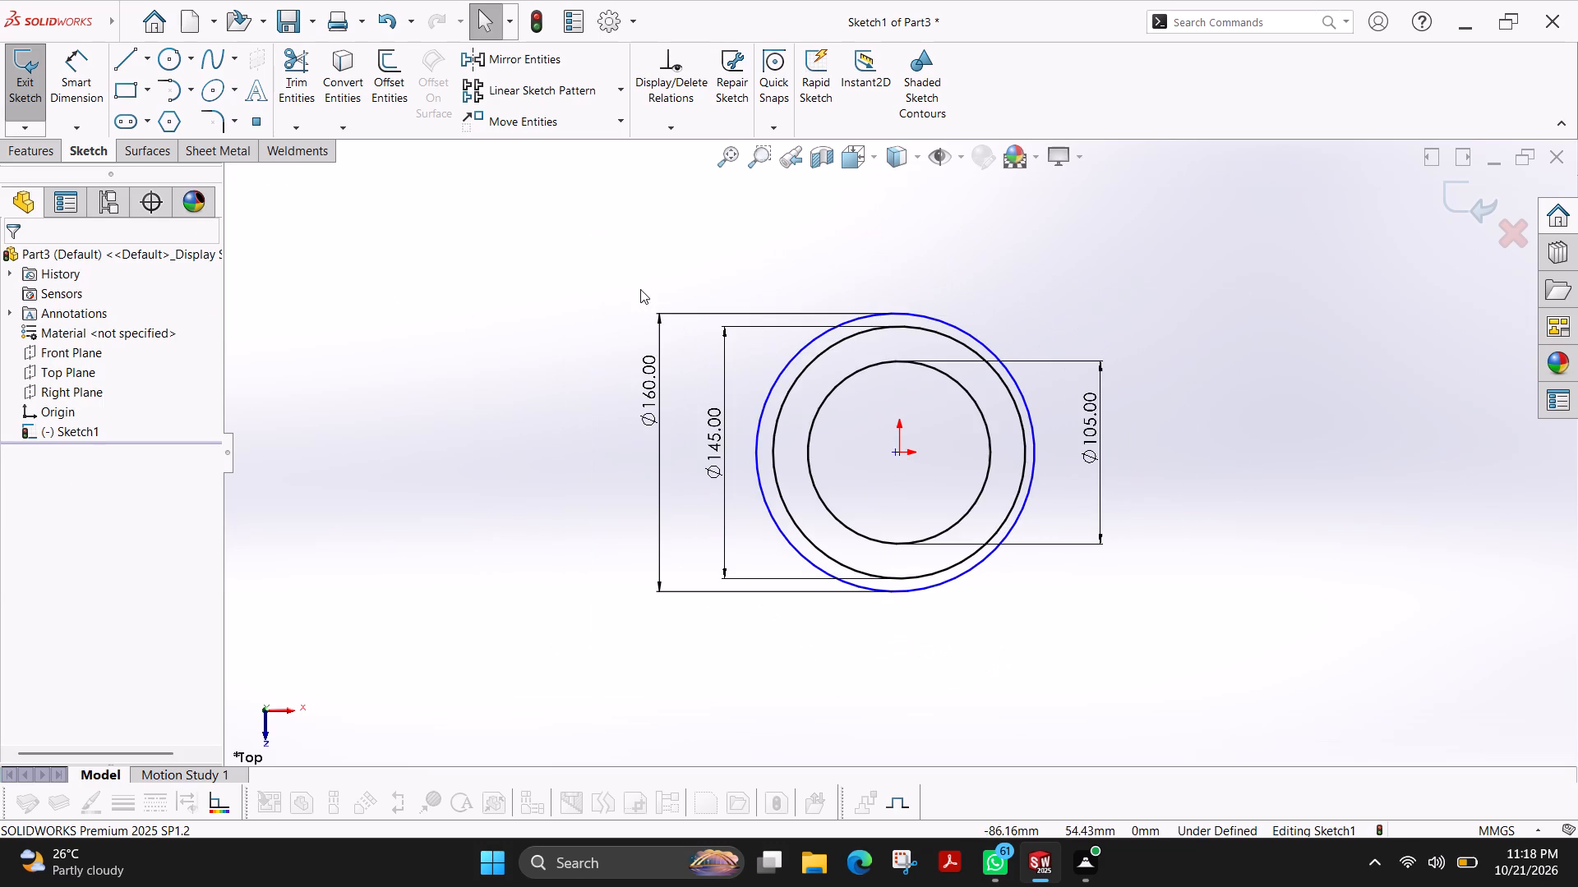
{"action": "left_click_drag", "start_coordinate": [656, 329], "coordinate": [670, 272]}
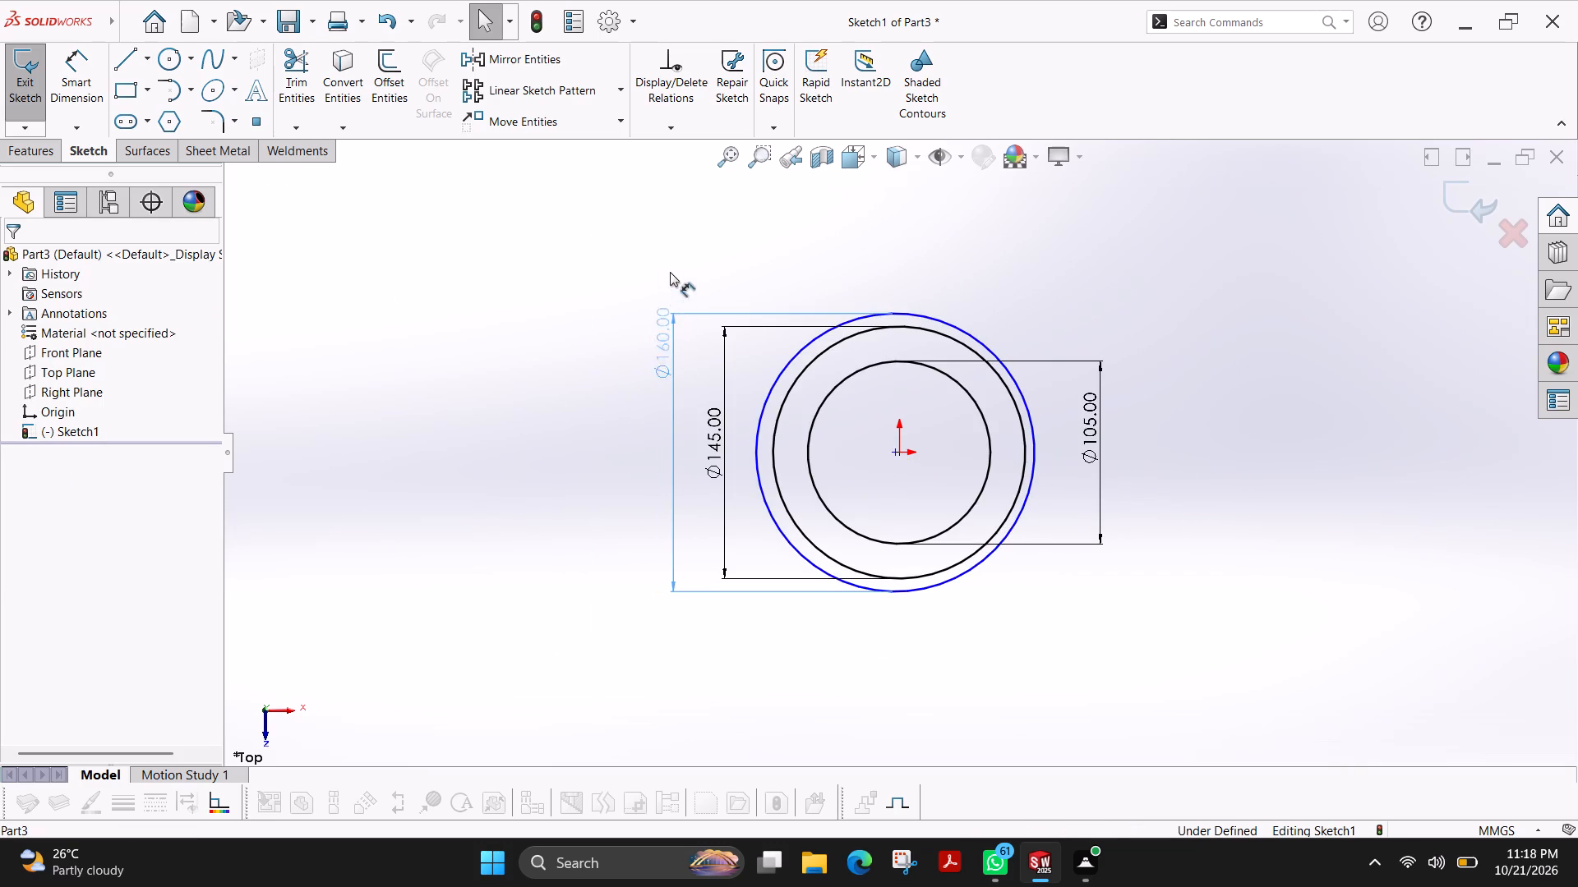
{"action": "left_click_drag", "start_coordinate": [670, 272], "coordinate": [692, 271]}
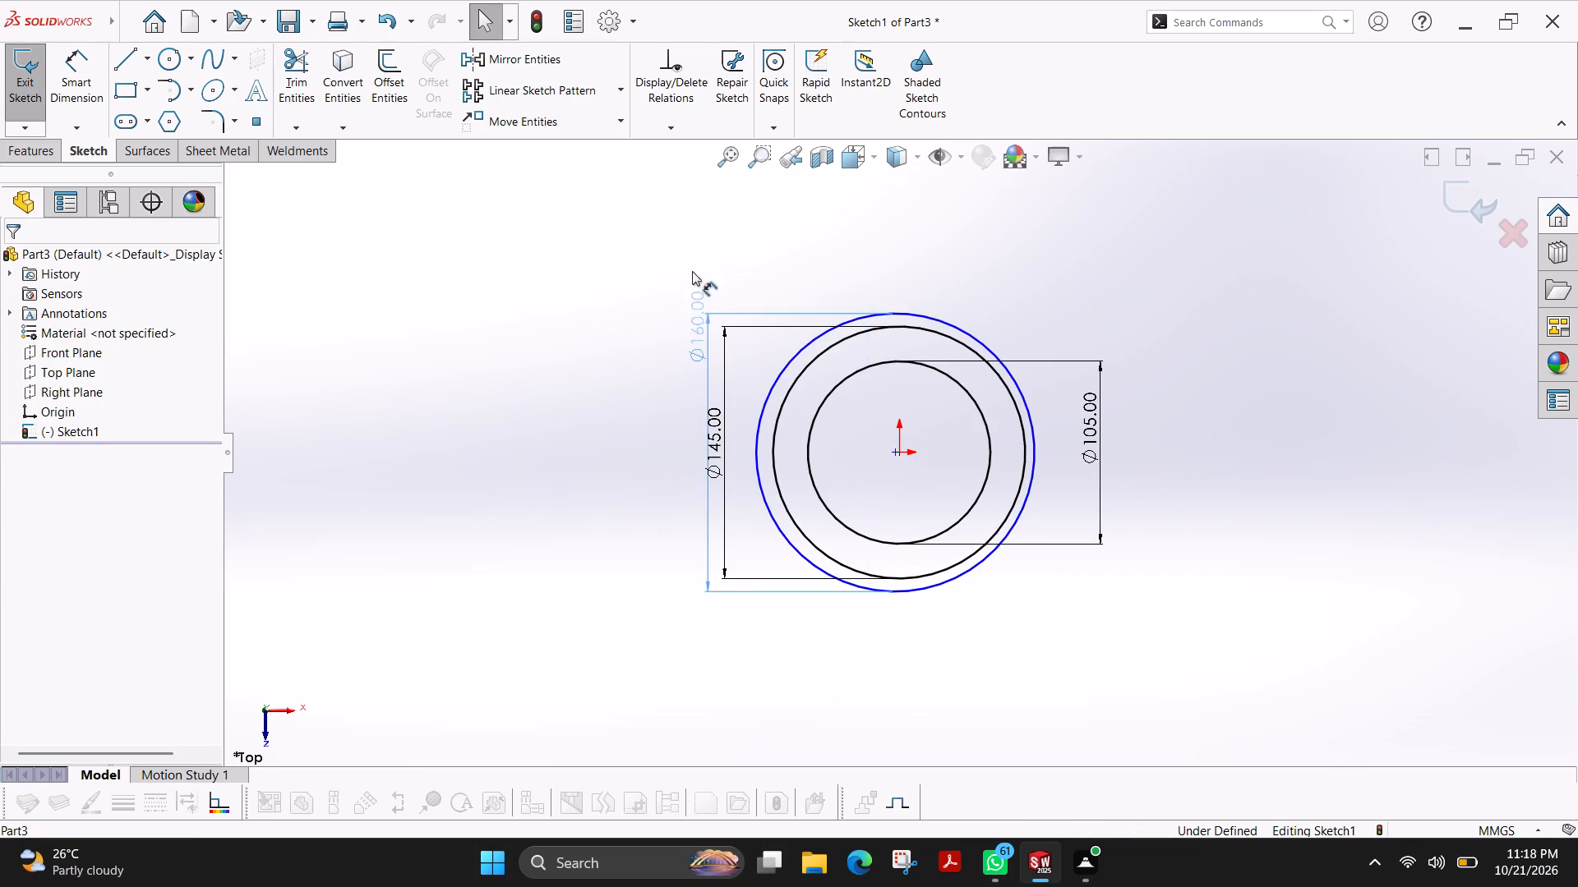
{"action": "left_click_drag", "start_coordinate": [692, 271], "coordinate": [434, 255]}
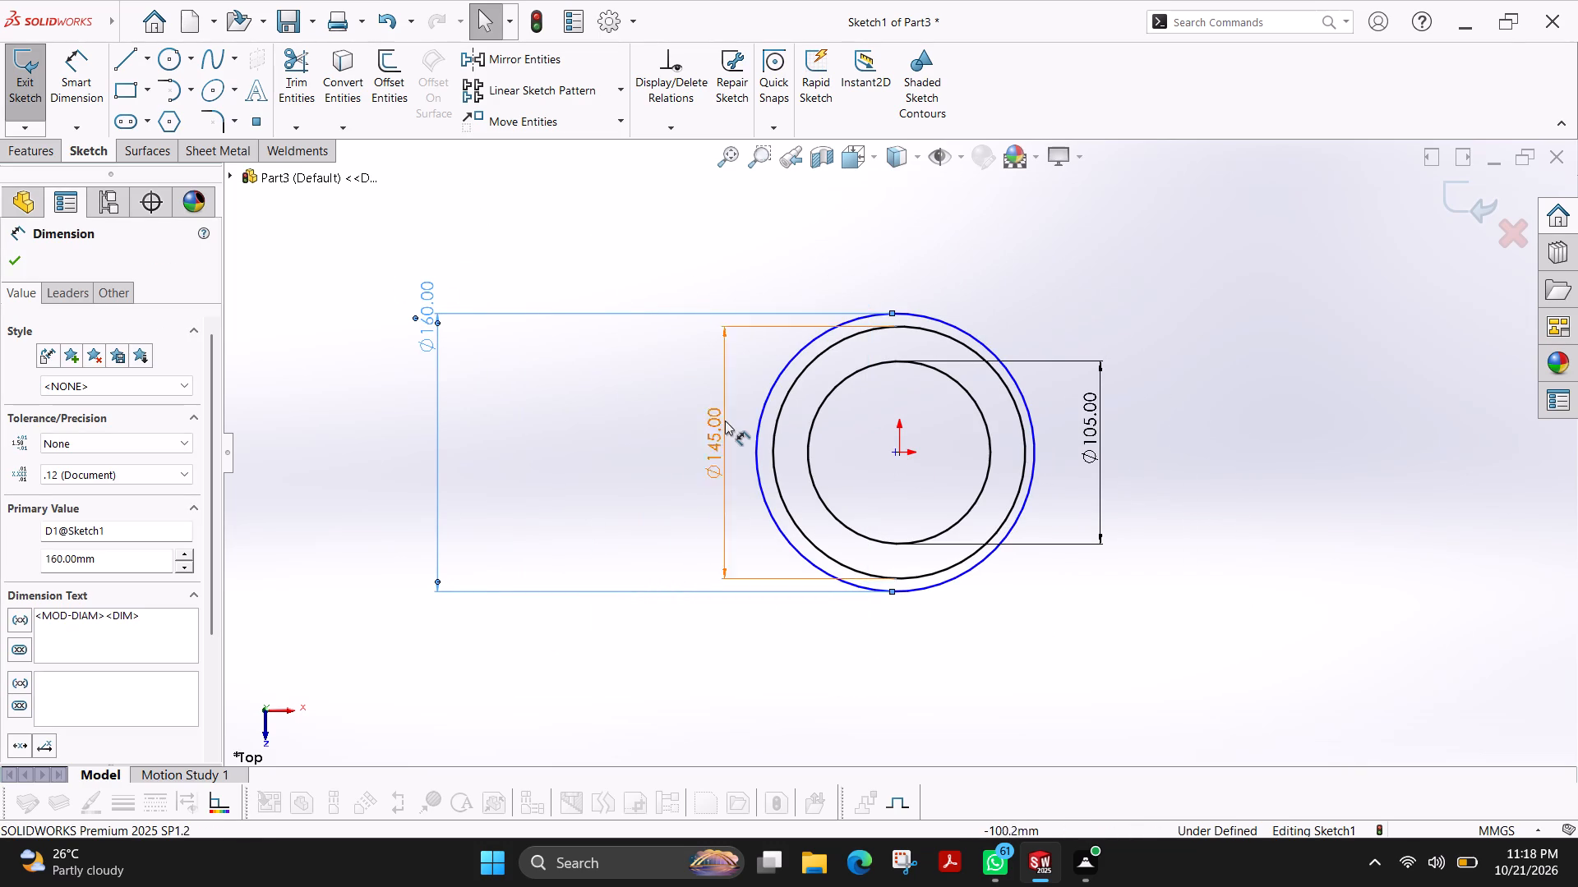
{"action": "left_click_drag", "start_coordinate": [725, 421], "coordinate": [526, 427]}
{"action": "left_click_drag", "start_coordinate": [428, 316], "coordinate": [426, 356]}
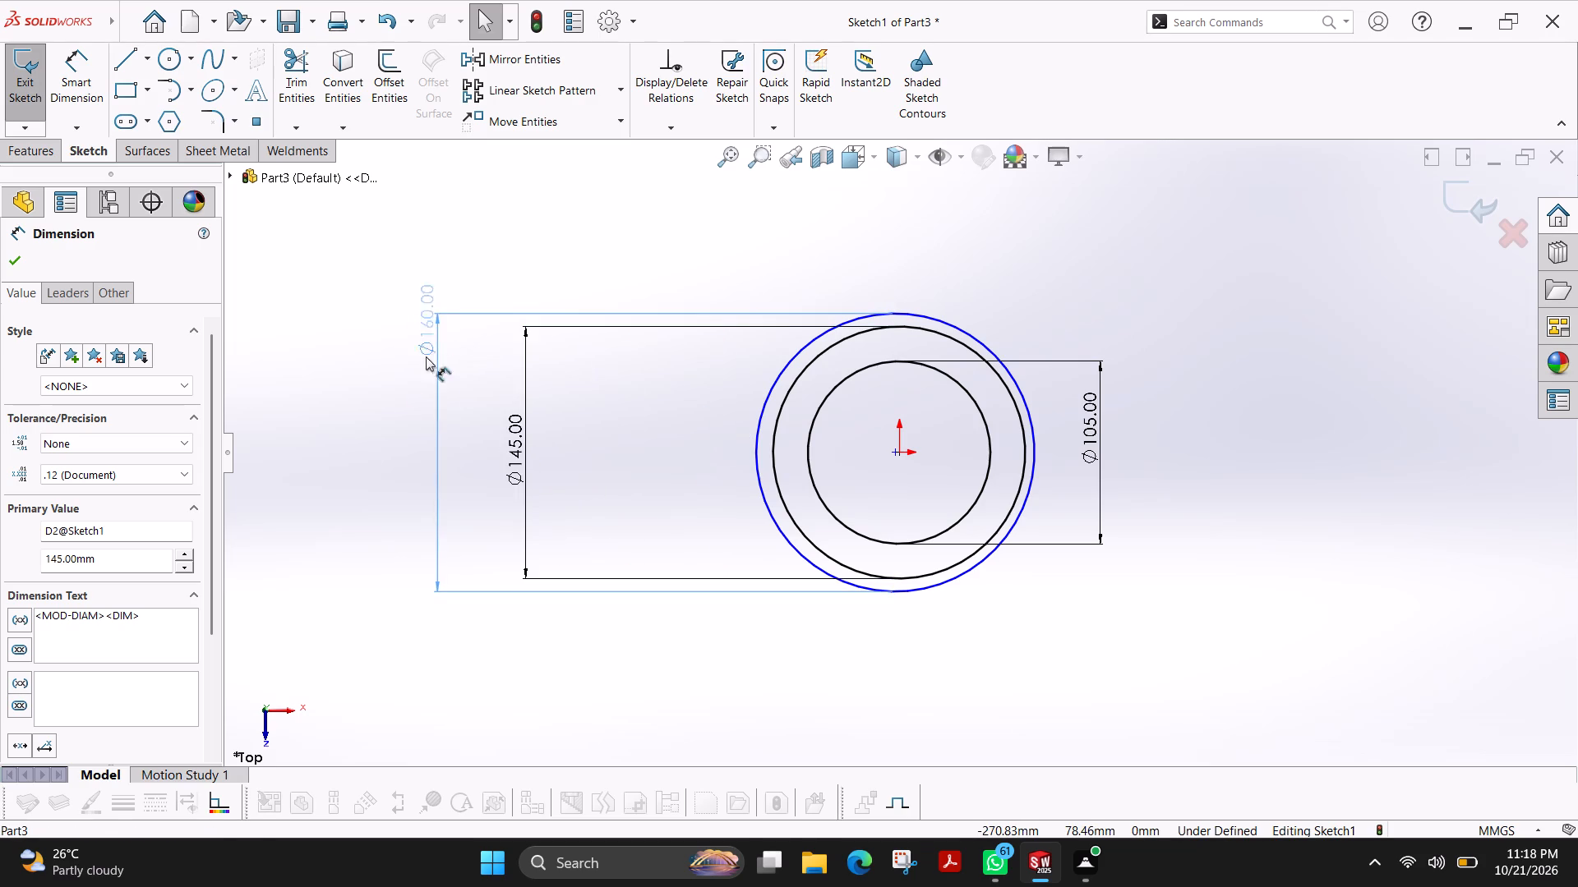
{"action": "left_click_drag", "start_coordinate": [426, 356], "coordinate": [418, 428]}
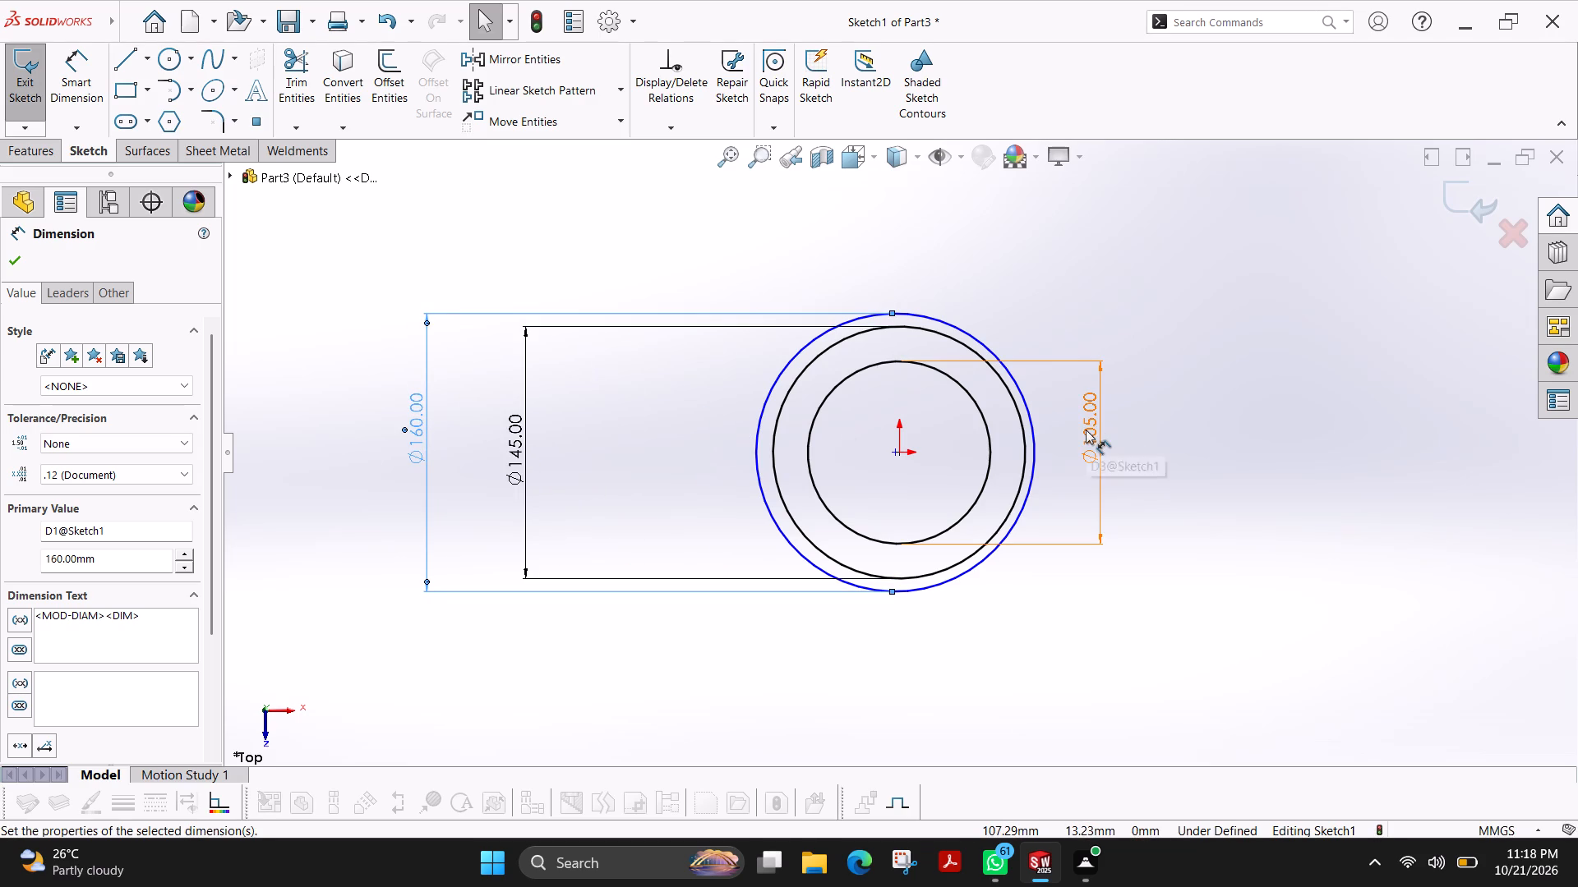
{"action": "left_click_drag", "start_coordinate": [1086, 430], "coordinate": [597, 498]}
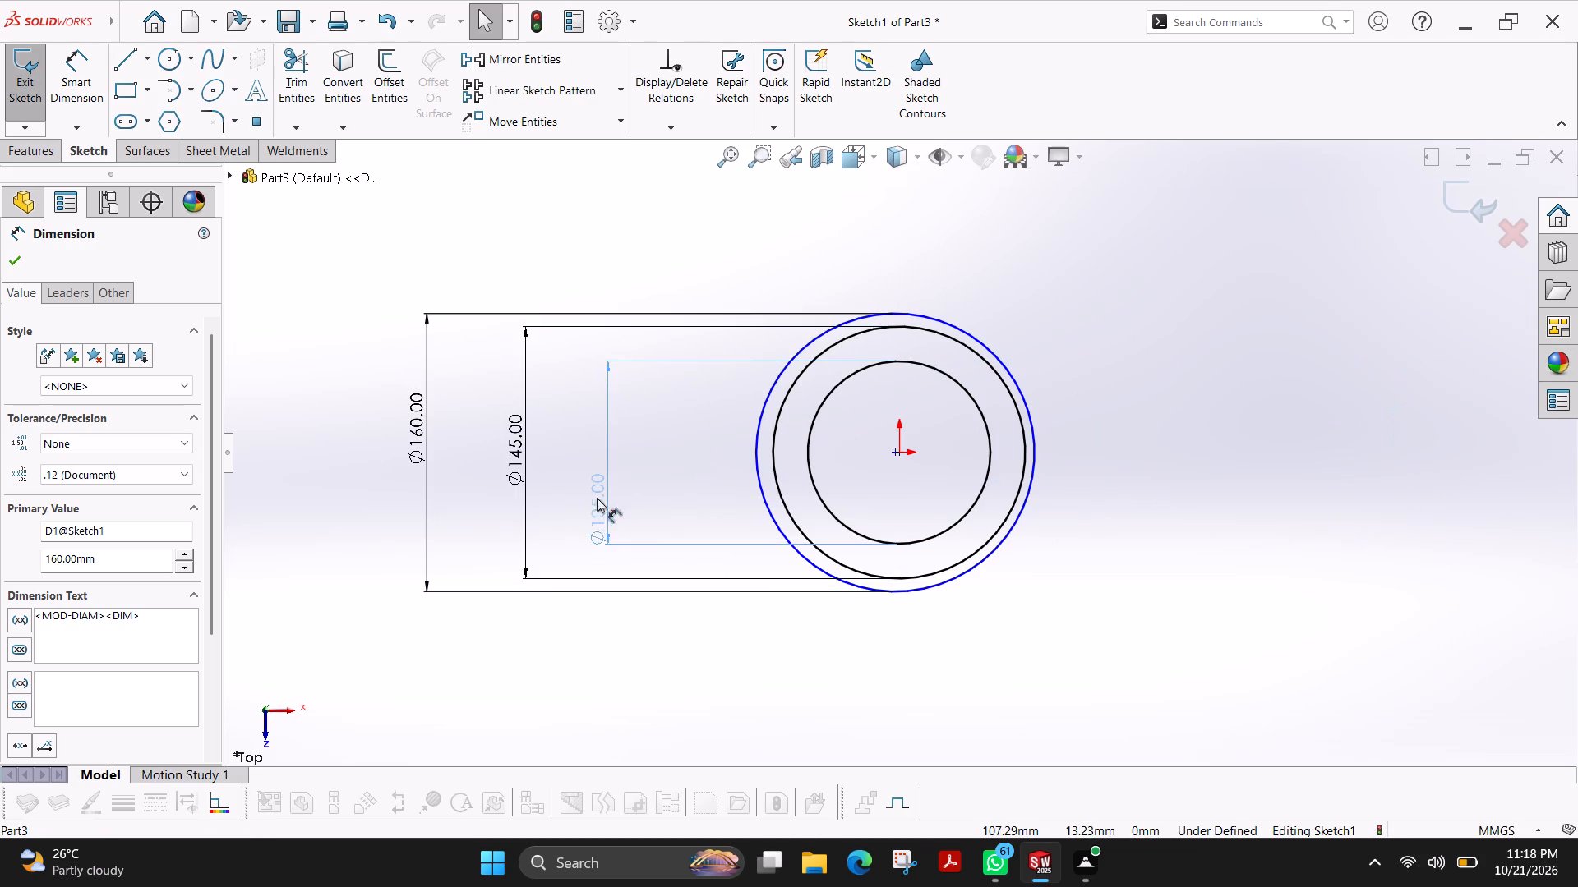
{"action": "left_click_drag", "start_coordinate": [597, 498], "coordinate": [571, 476]}
{"action": "left_click", "coordinate": [21, 256]}
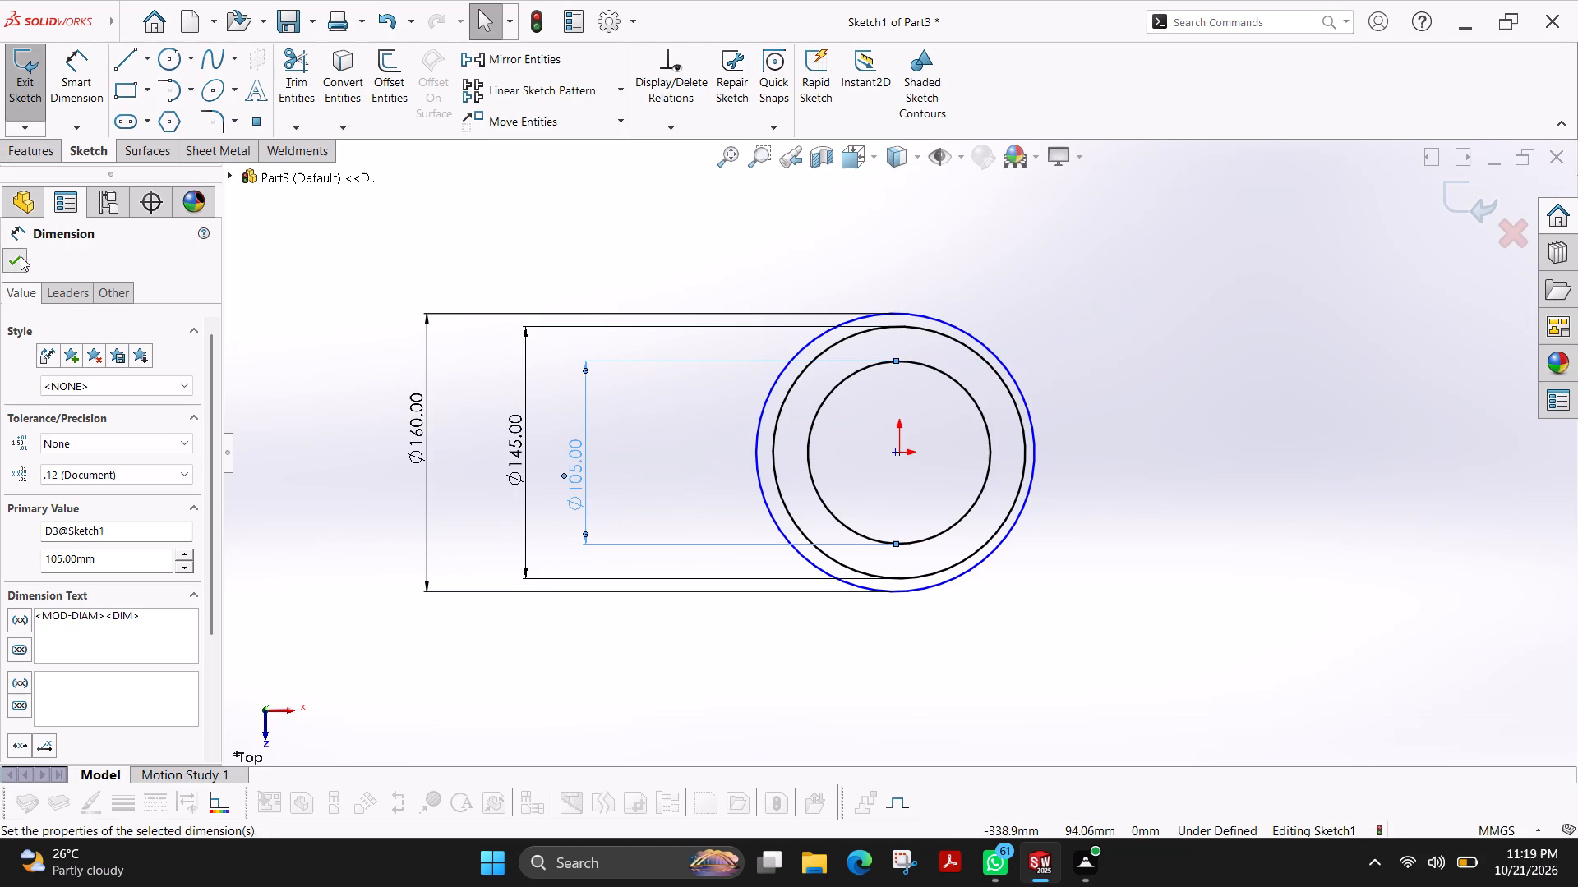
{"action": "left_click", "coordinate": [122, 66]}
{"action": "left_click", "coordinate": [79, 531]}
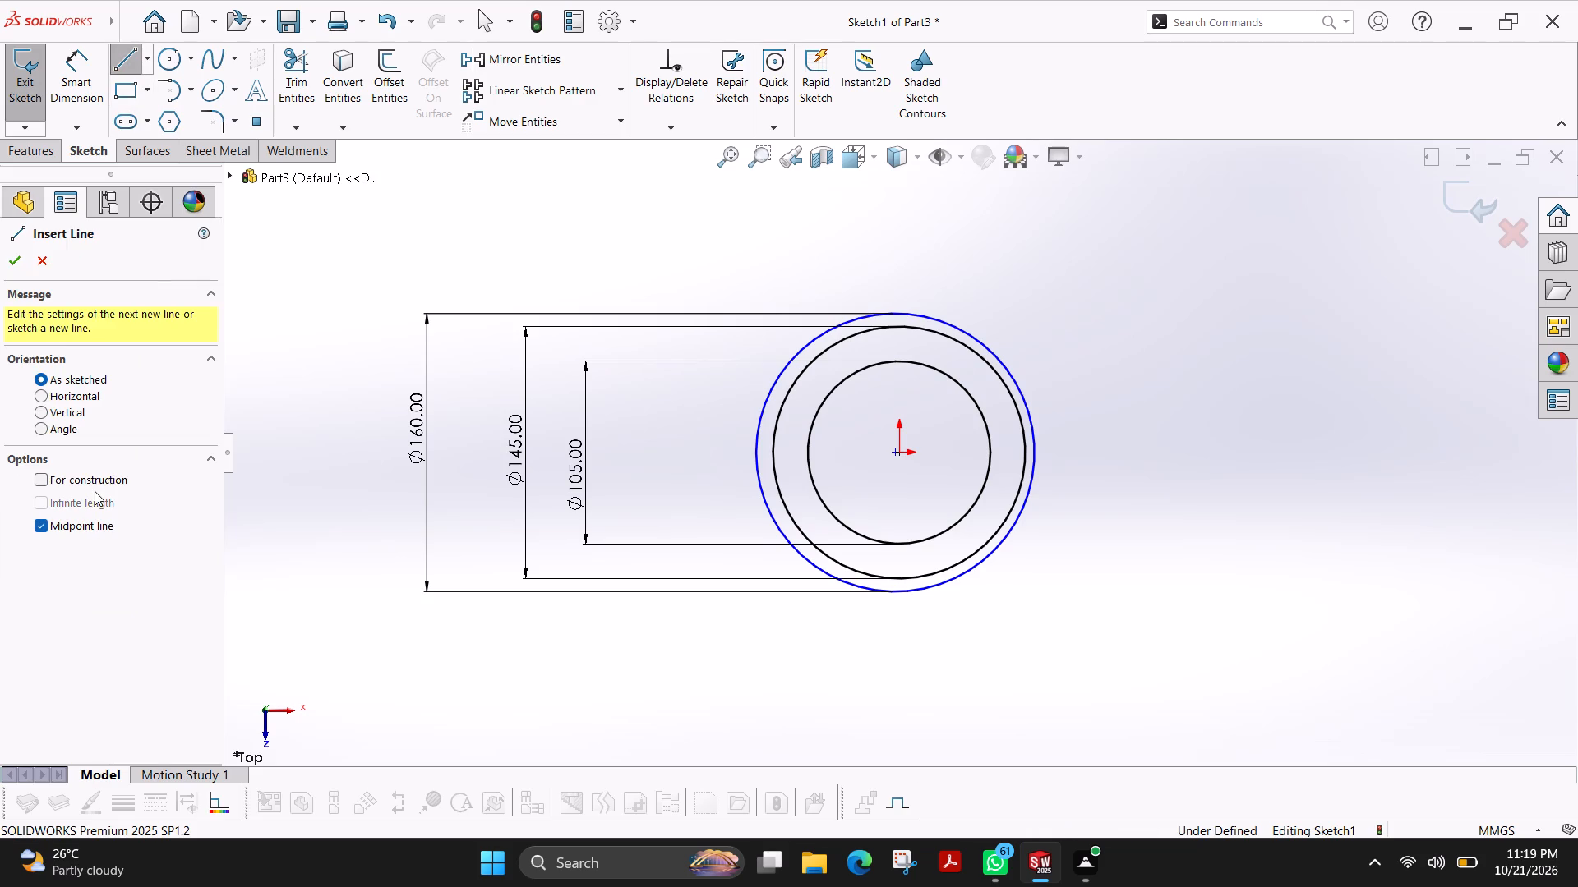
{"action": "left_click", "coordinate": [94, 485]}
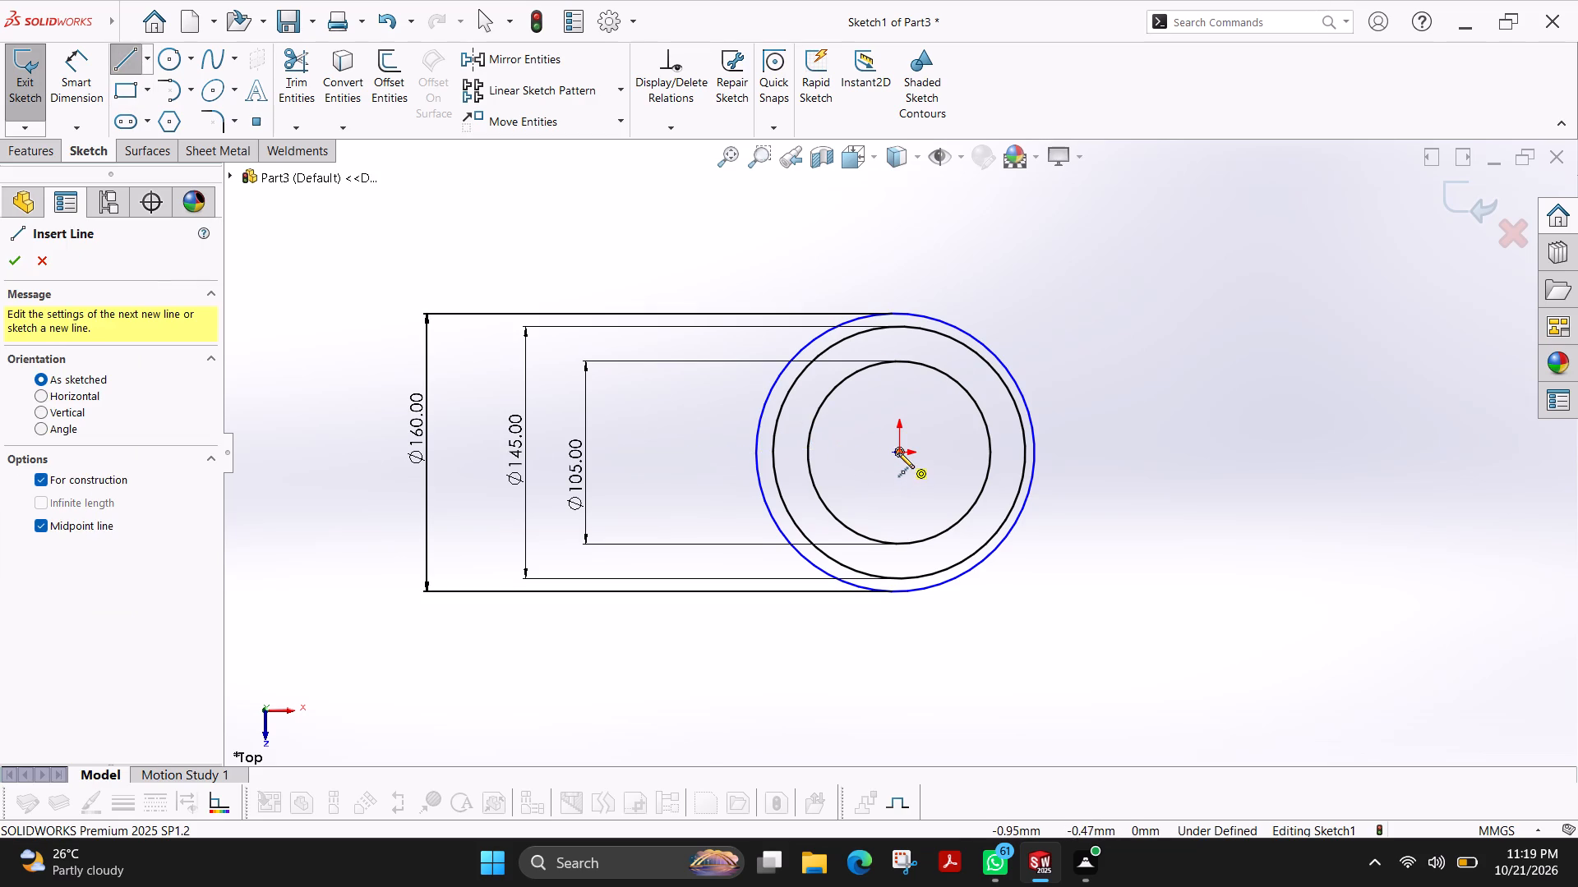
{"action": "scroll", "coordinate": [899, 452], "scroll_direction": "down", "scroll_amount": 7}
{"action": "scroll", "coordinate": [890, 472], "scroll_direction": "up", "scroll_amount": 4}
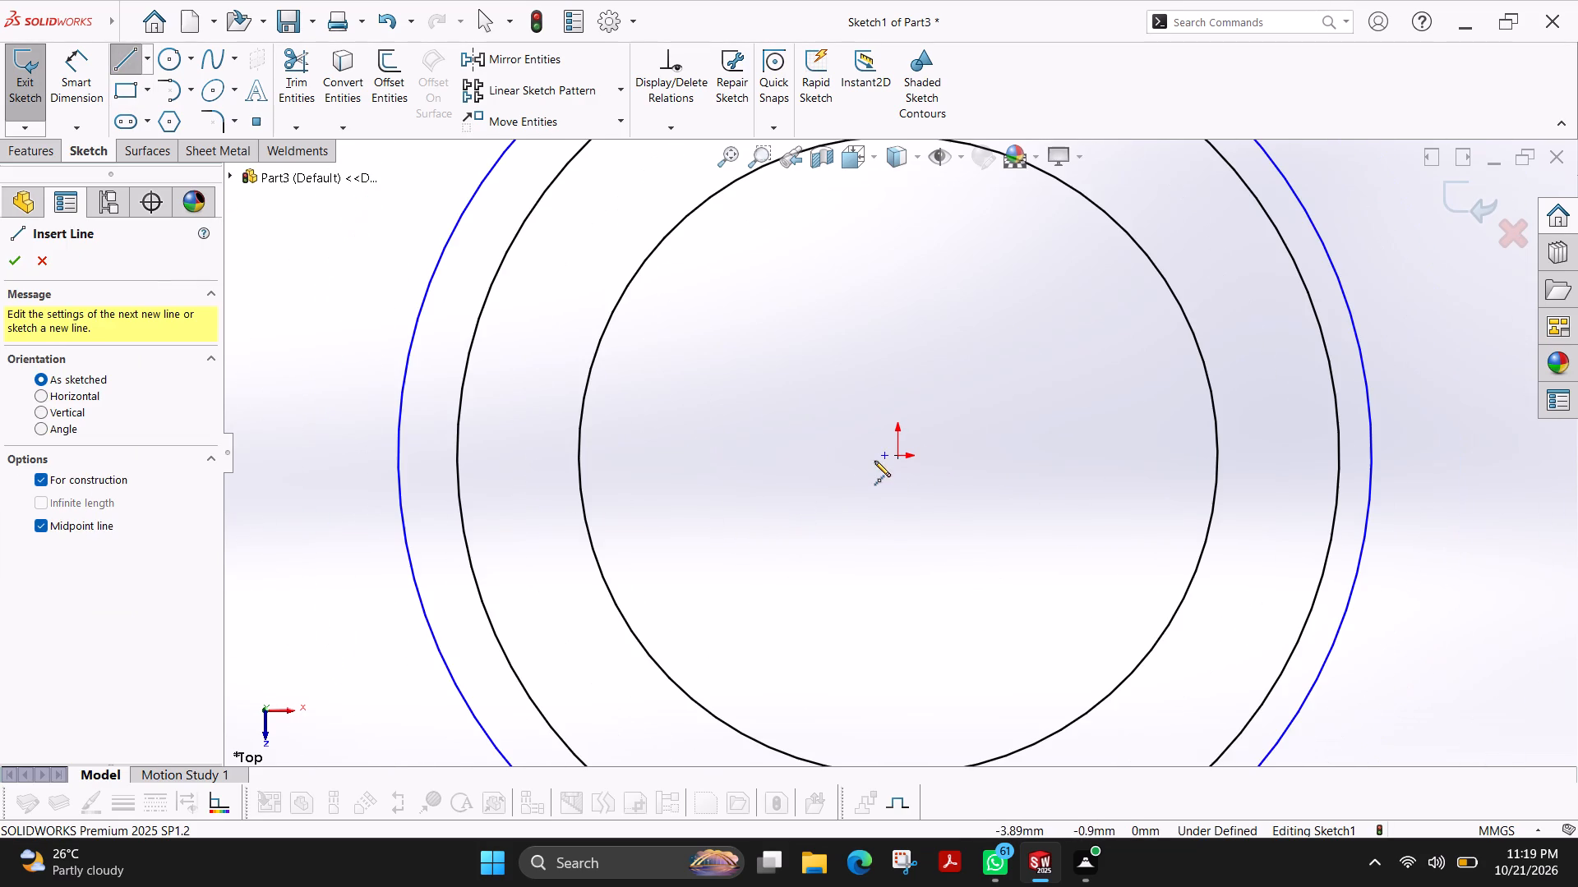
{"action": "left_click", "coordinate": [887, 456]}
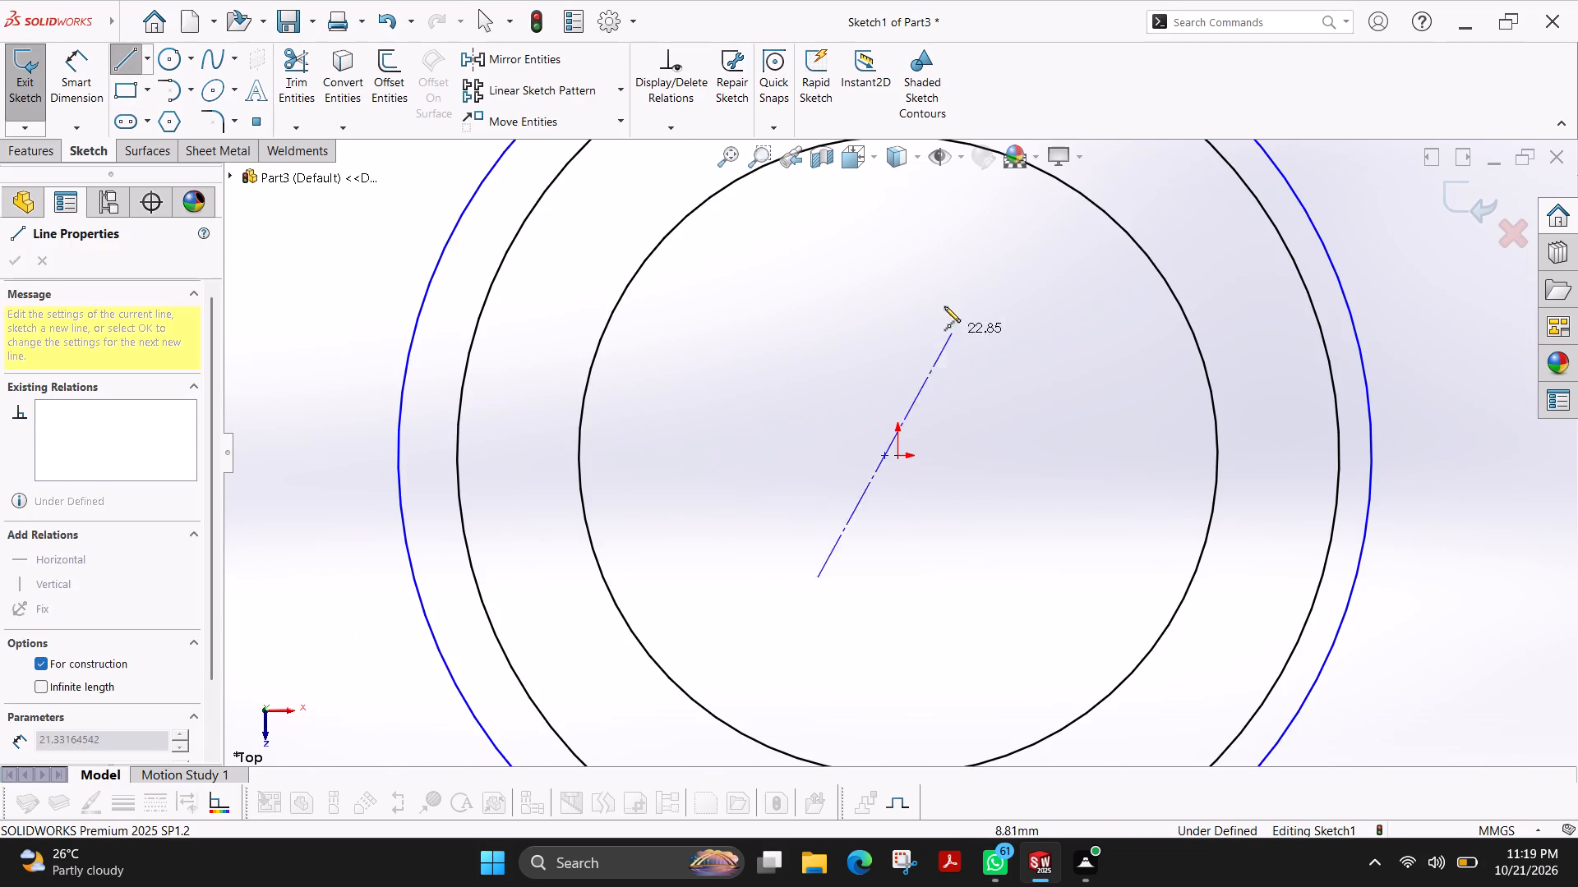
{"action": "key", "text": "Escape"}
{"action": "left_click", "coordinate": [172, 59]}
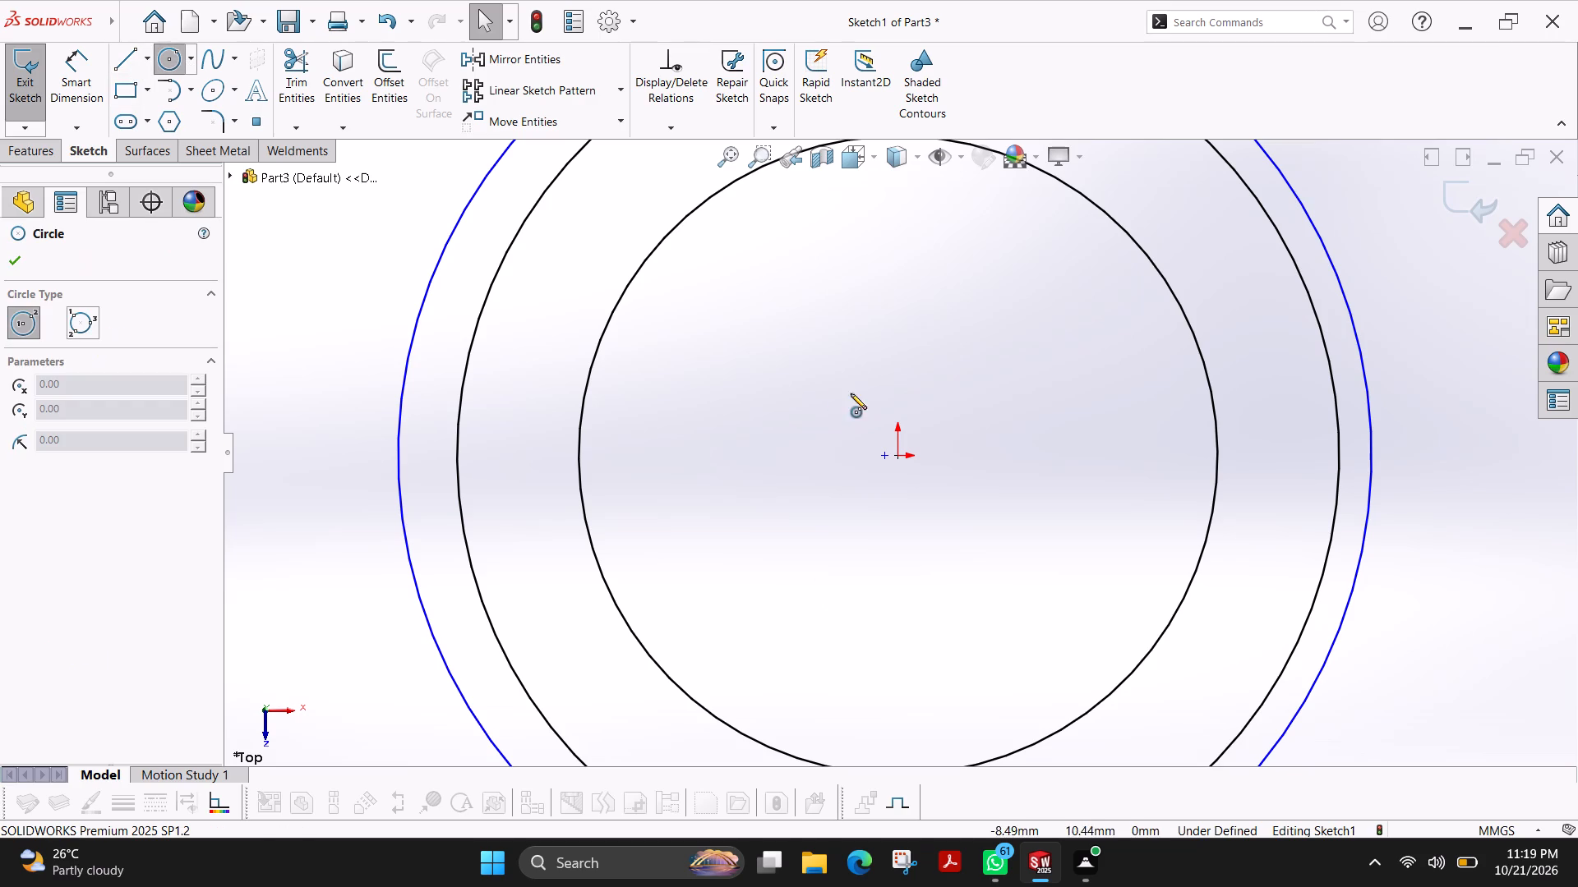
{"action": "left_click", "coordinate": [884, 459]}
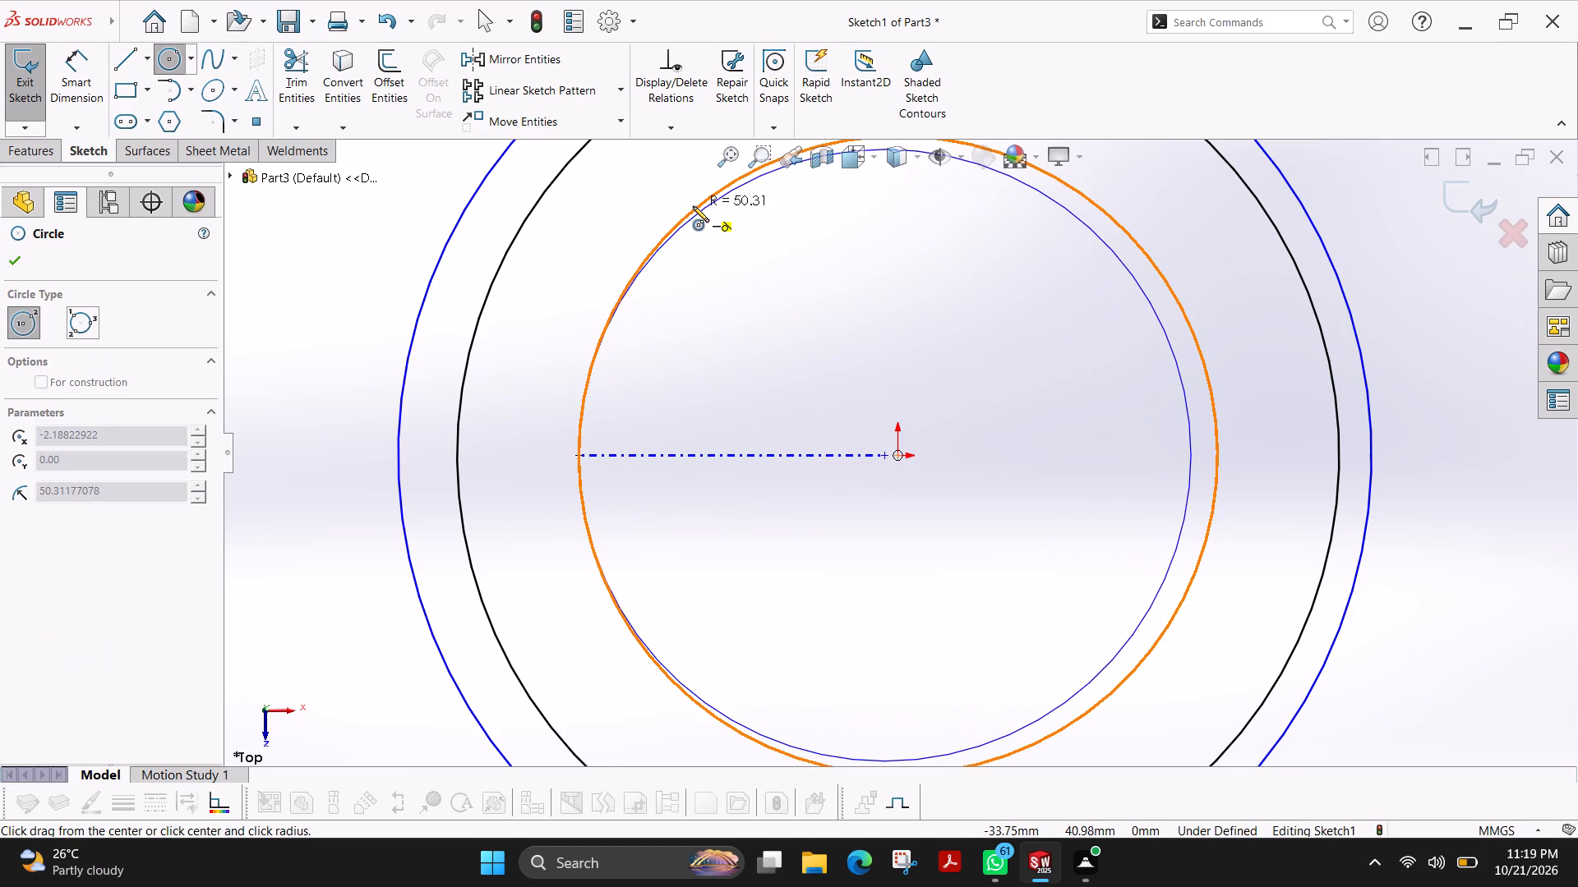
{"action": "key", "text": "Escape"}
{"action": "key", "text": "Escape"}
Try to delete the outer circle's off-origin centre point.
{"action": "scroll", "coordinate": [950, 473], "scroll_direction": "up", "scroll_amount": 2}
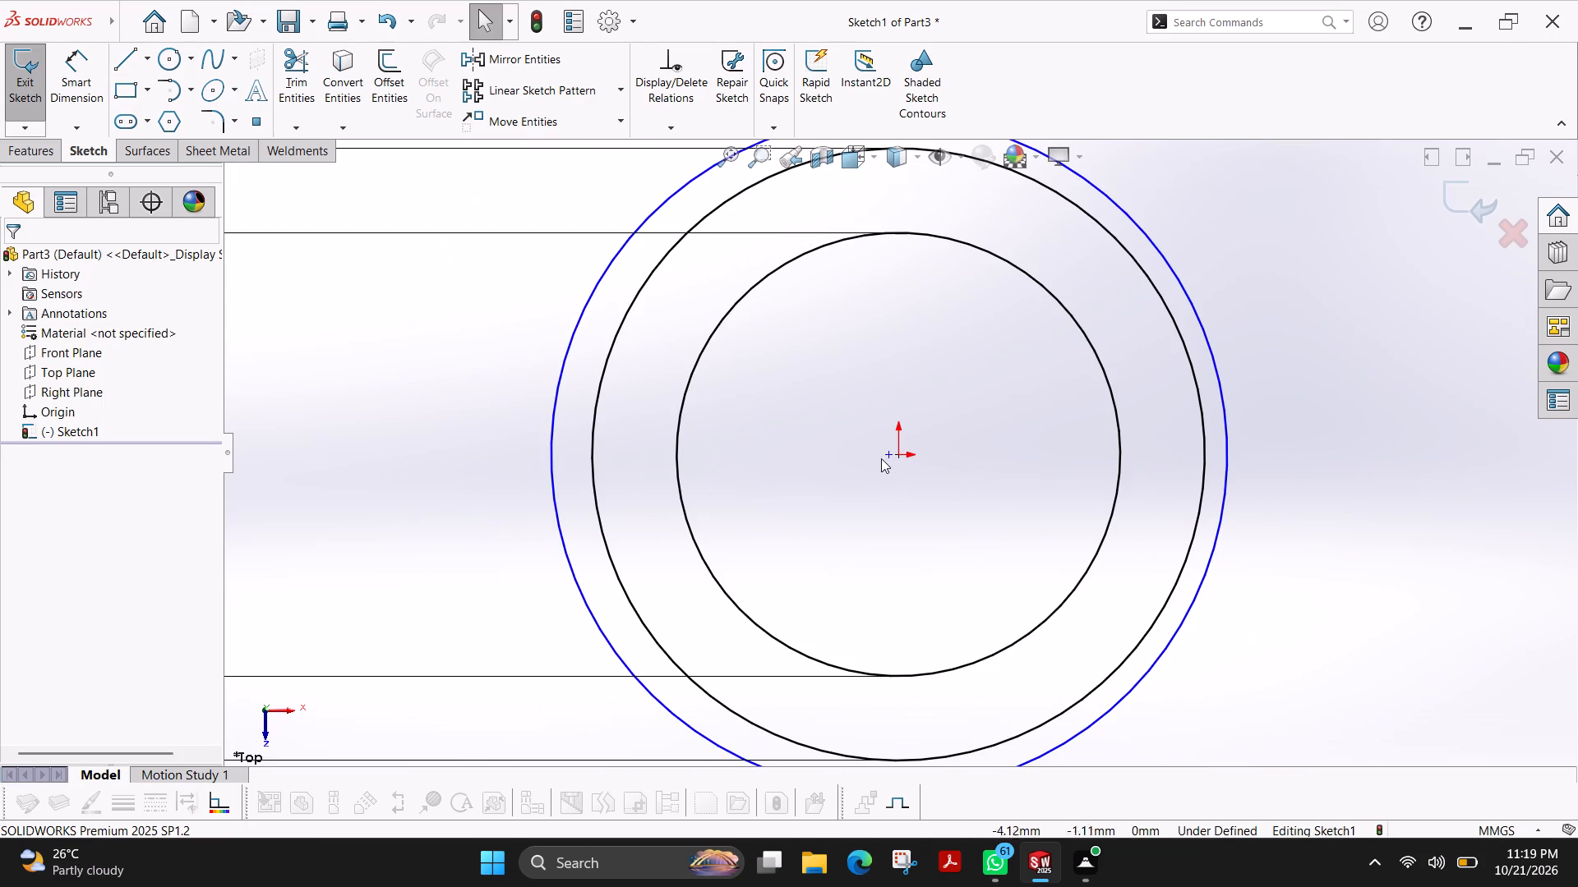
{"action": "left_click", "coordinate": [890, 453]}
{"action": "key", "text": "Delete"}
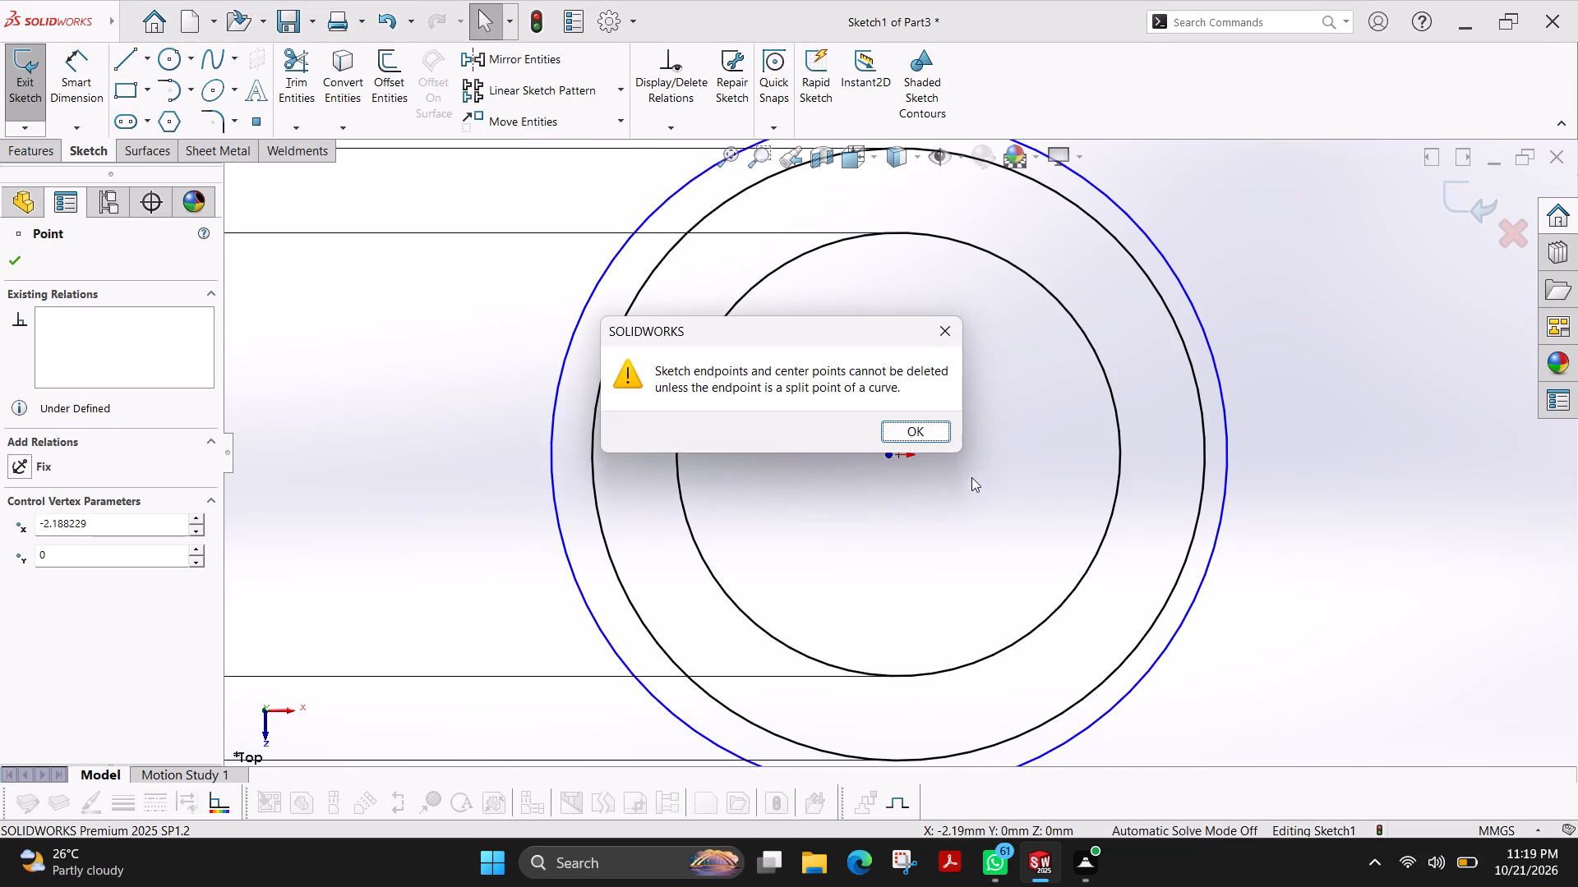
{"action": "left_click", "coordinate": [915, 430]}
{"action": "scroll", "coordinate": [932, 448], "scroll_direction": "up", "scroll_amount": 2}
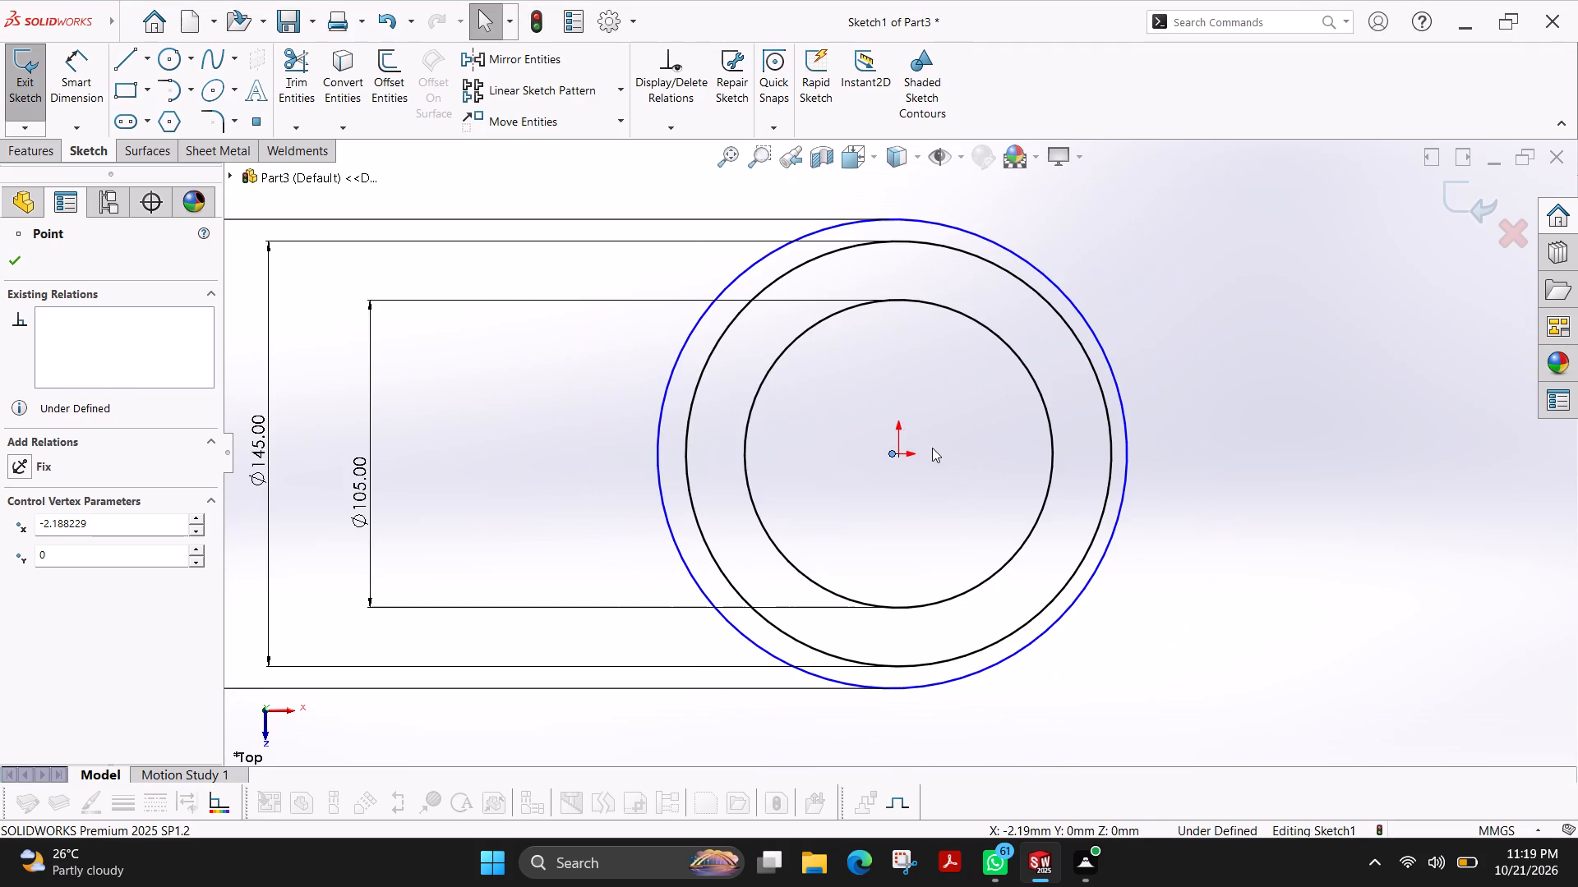
Undo the diameter dimensions and all three circles until the Top Plane sketch is empty.
{"action": "key", "text": "Escape"}
{"action": "key", "text": "ctrl+z"}
{"action": "key", "text": "ctrl+z"}
{"action": "key", "text": "ctrl+z"}
{"action": "key", "text": "ctrl+z"}
{"action": "key", "text": "ctrl+z"}
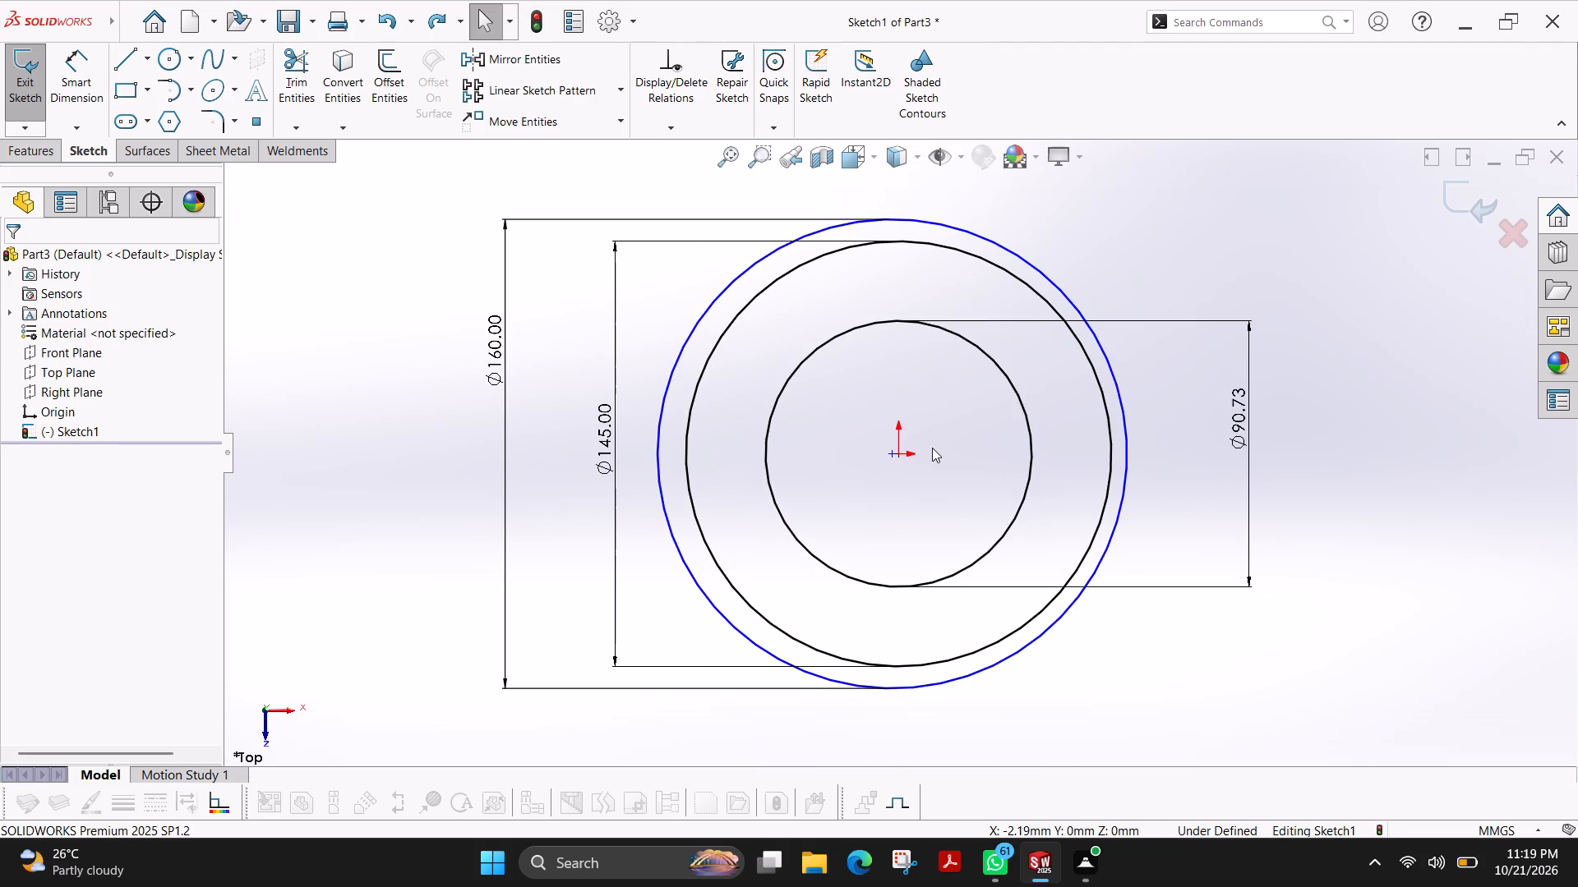
{"action": "key", "text": "ctrl+z"}
{"action": "key", "text": "ctrl+z"}
{"action": "key", "text": "ctrl+z"}
{"action": "key", "text": "ctrl+z"}
{"action": "key", "text": "ctrl+z"}
{"action": "key", "text": "ctrl+z"}
{"action": "key", "text": "ctrl+z"}
{"action": "key", "text": "ctrl+z"}
{"action": "key", "text": "ctrl+z"}
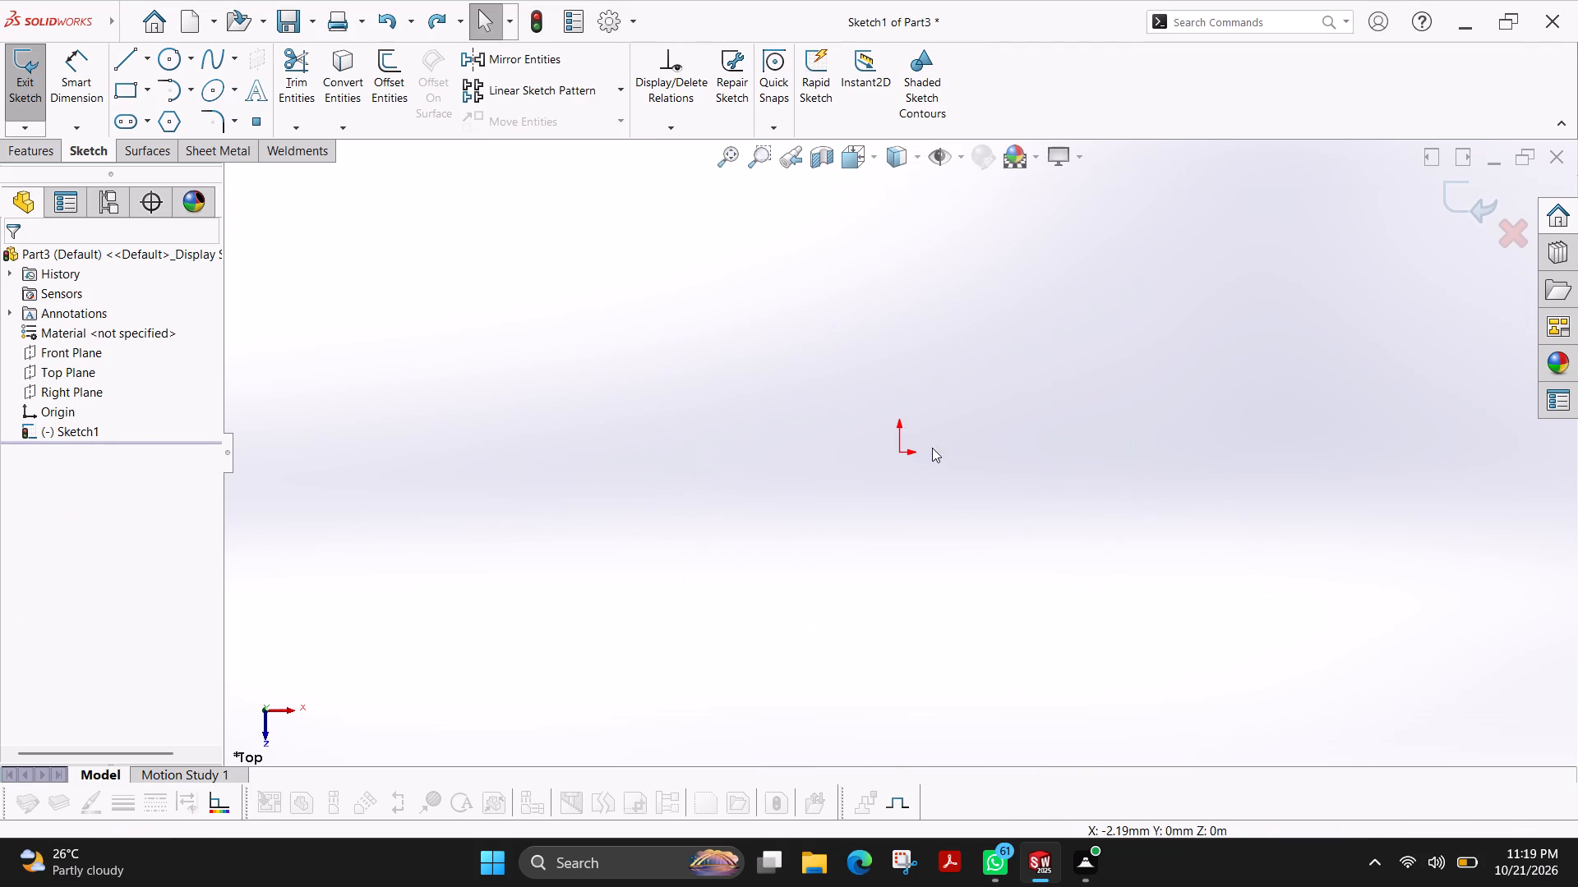
Leave the empty sketch and start a new sketch on the Front Plane.
{"action": "left_click", "coordinate": [21, 80]}
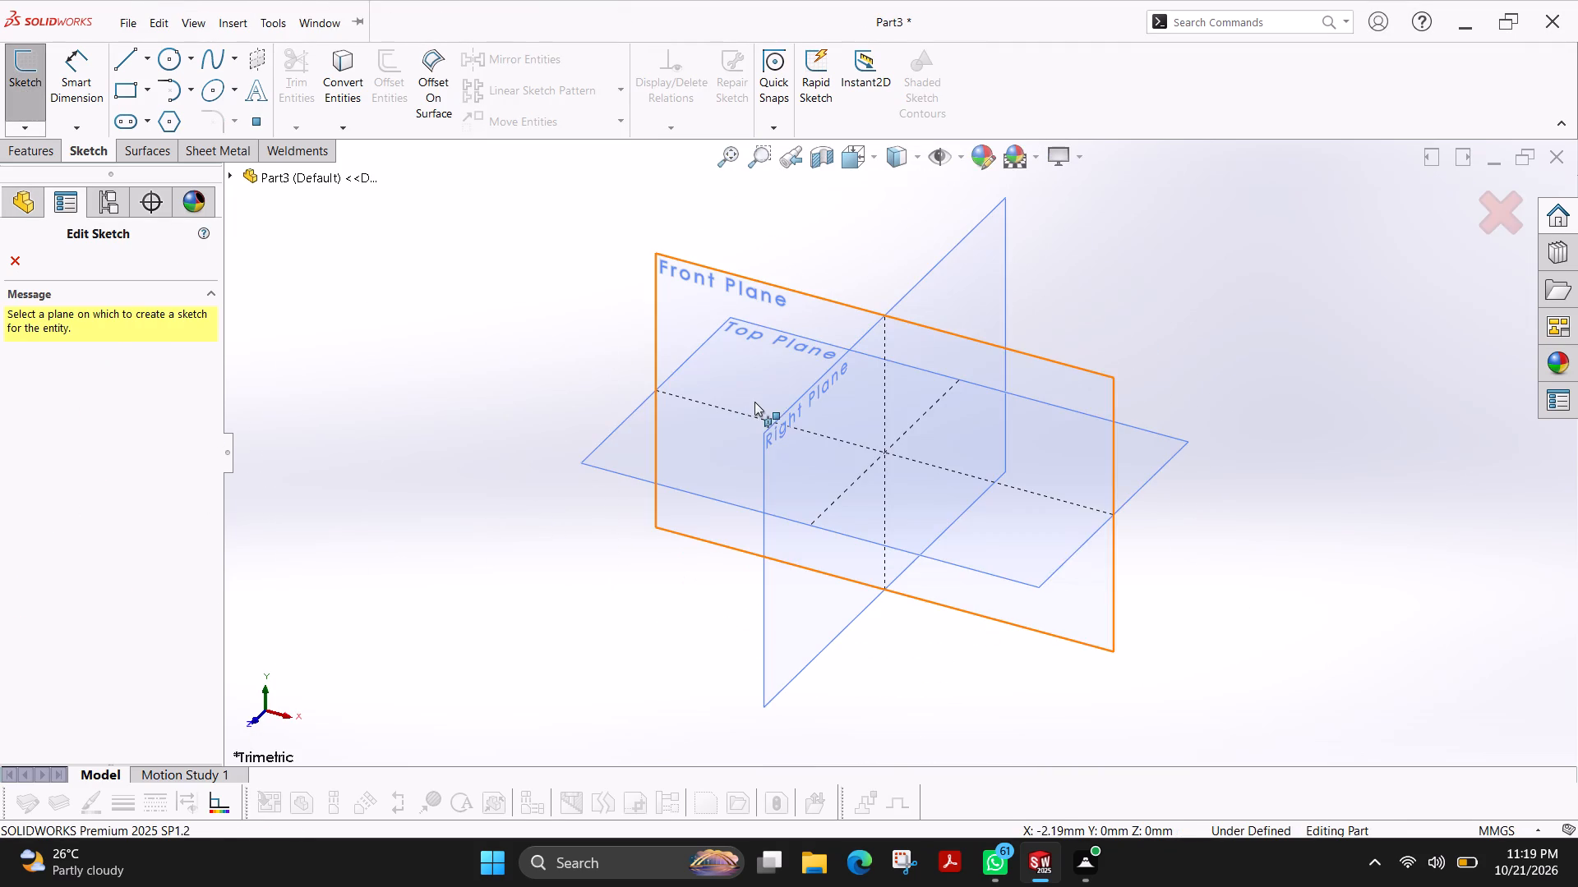
{"action": "left_click", "coordinate": [653, 466]}
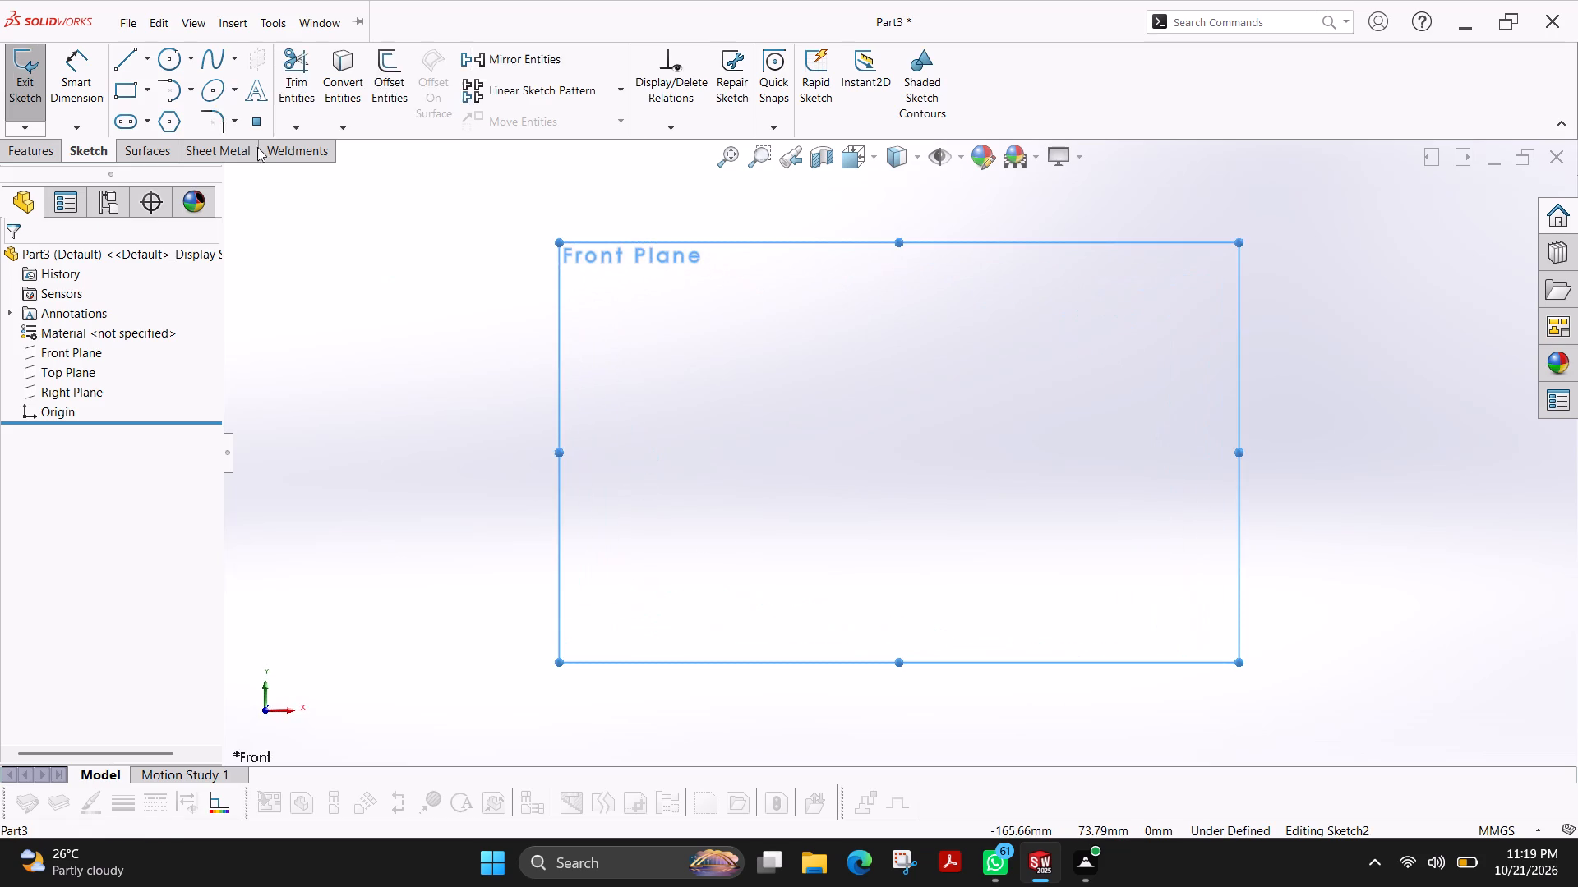
{"action": "left_click", "coordinate": [697, 329]}
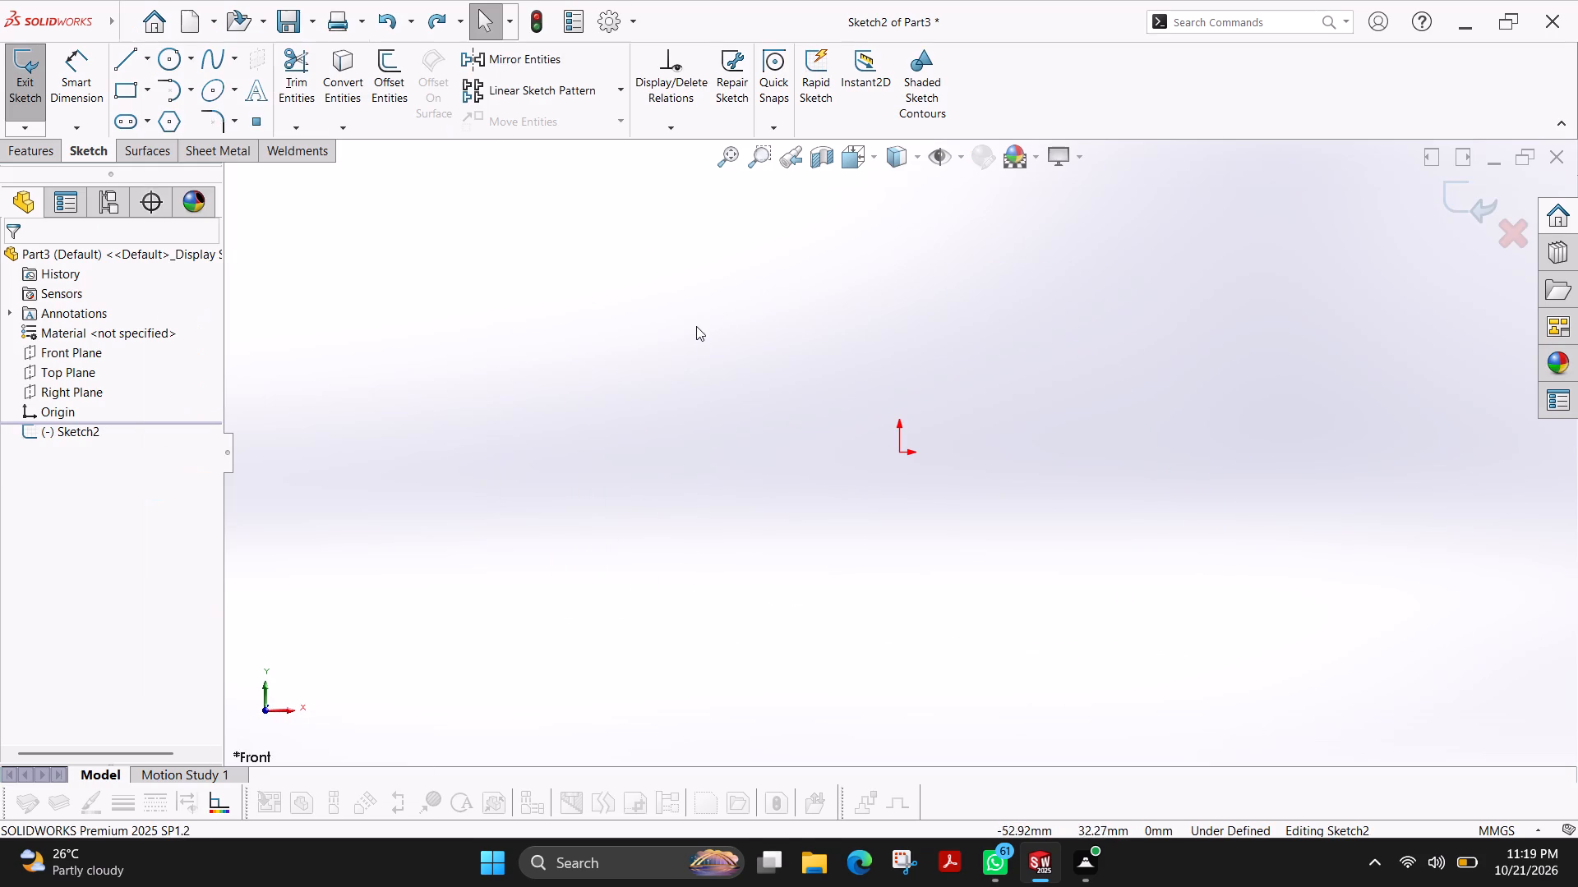
Sketch three concentric circles centred on the origin with radii of about 44, 59 and 74 mm.
{"action": "left_click", "coordinate": [168, 62]}
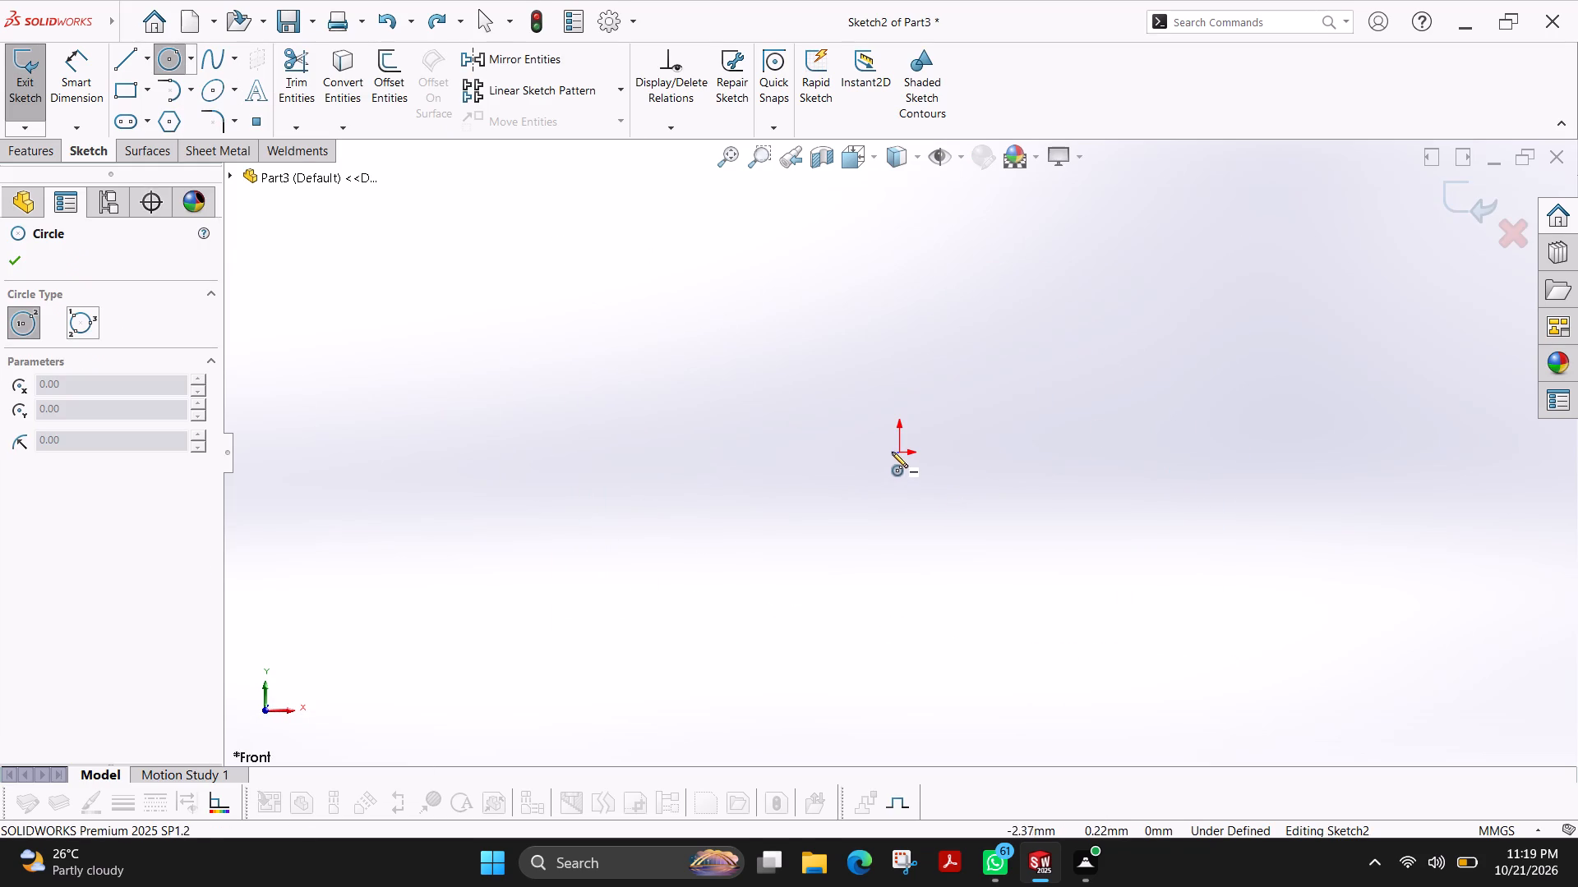
{"action": "left_click", "coordinate": [899, 452]}
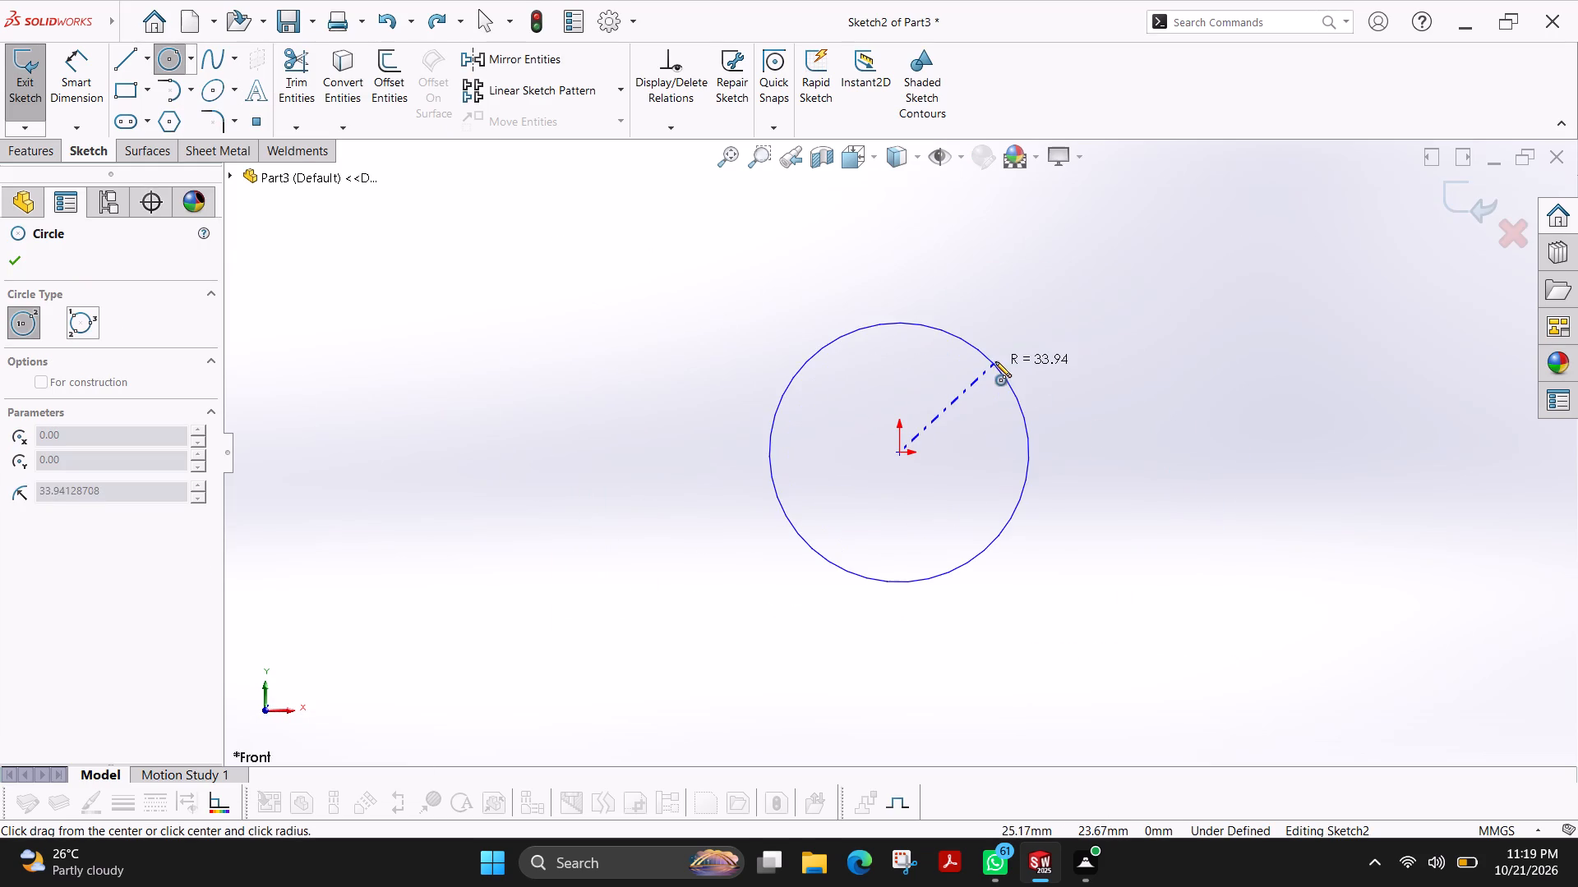
{"action": "left_click", "coordinate": [1014, 332]}
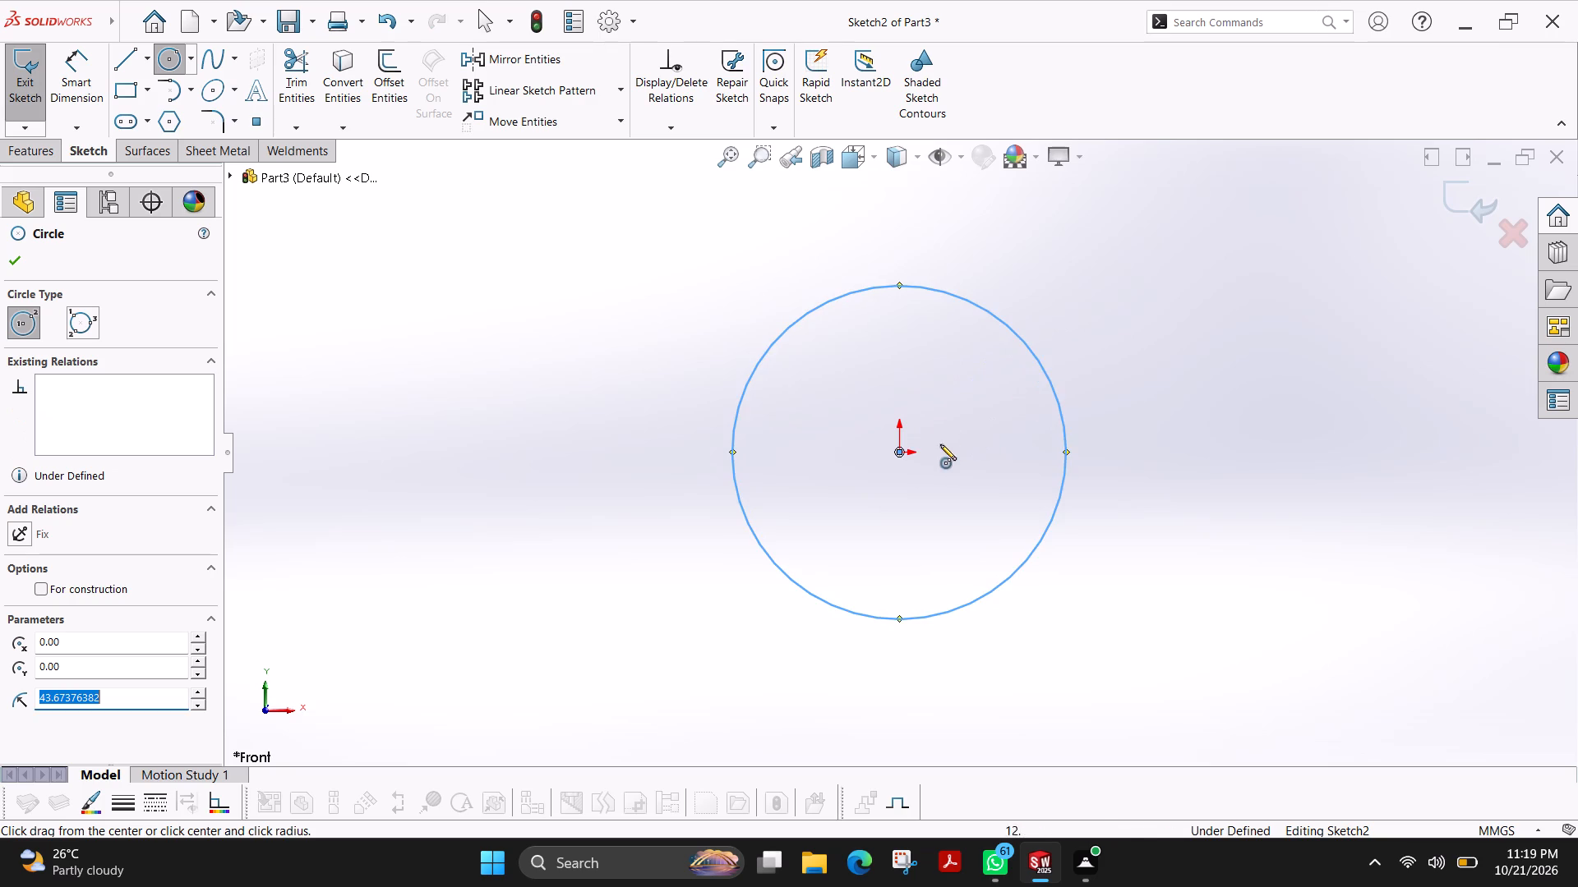
{"action": "left_click", "coordinate": [899, 453]}
{"action": "left_click", "coordinate": [1097, 342]}
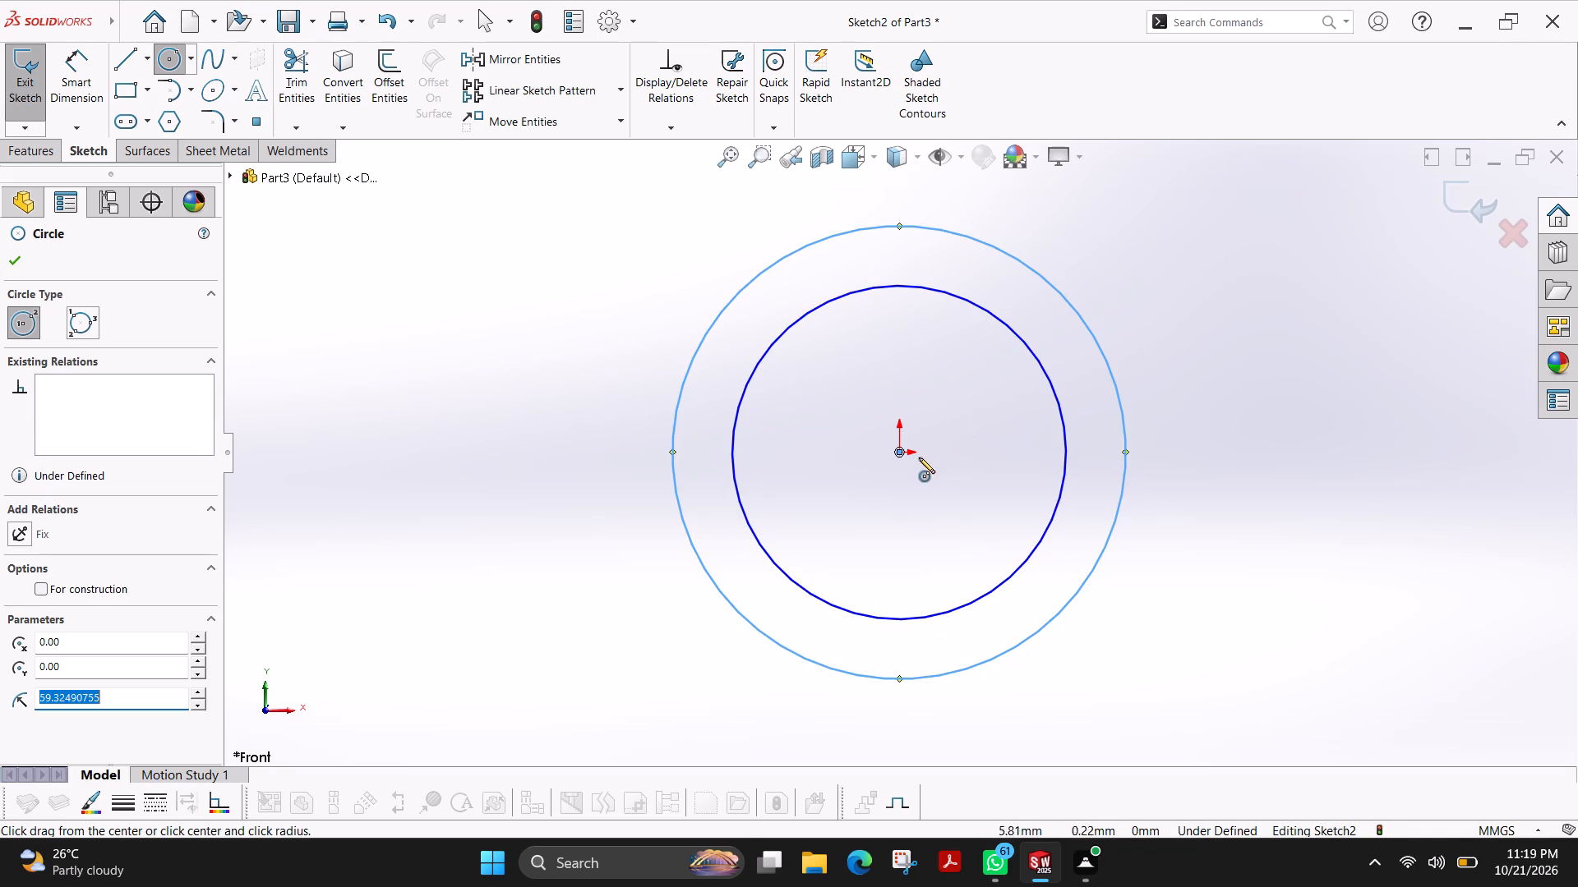
{"action": "left_click", "coordinate": [897, 451]}
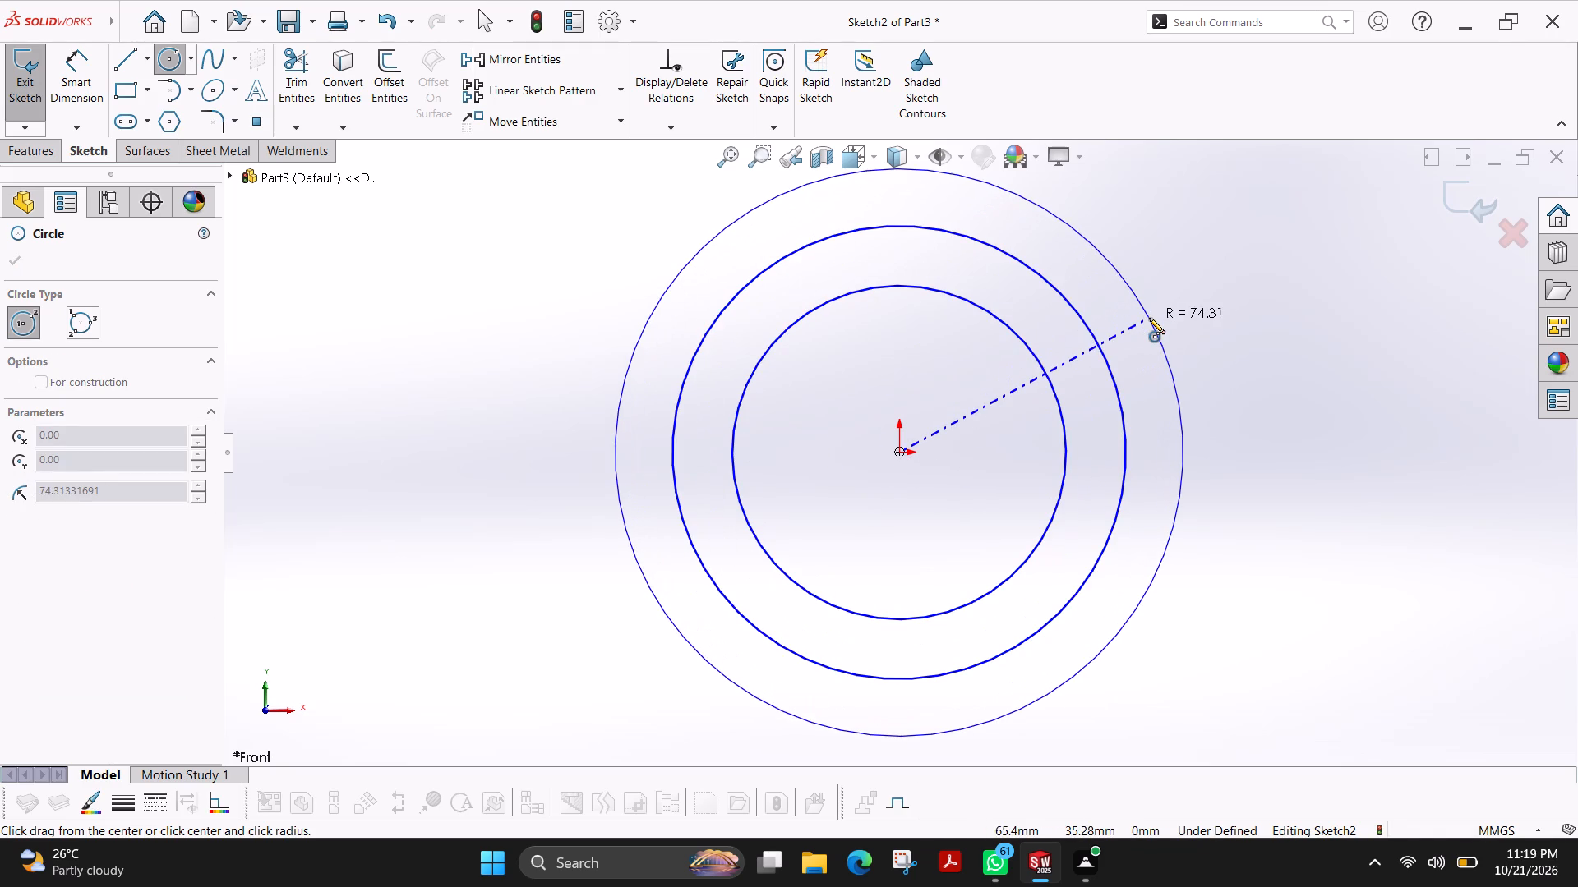
{"action": "left_click", "coordinate": [1149, 318]}
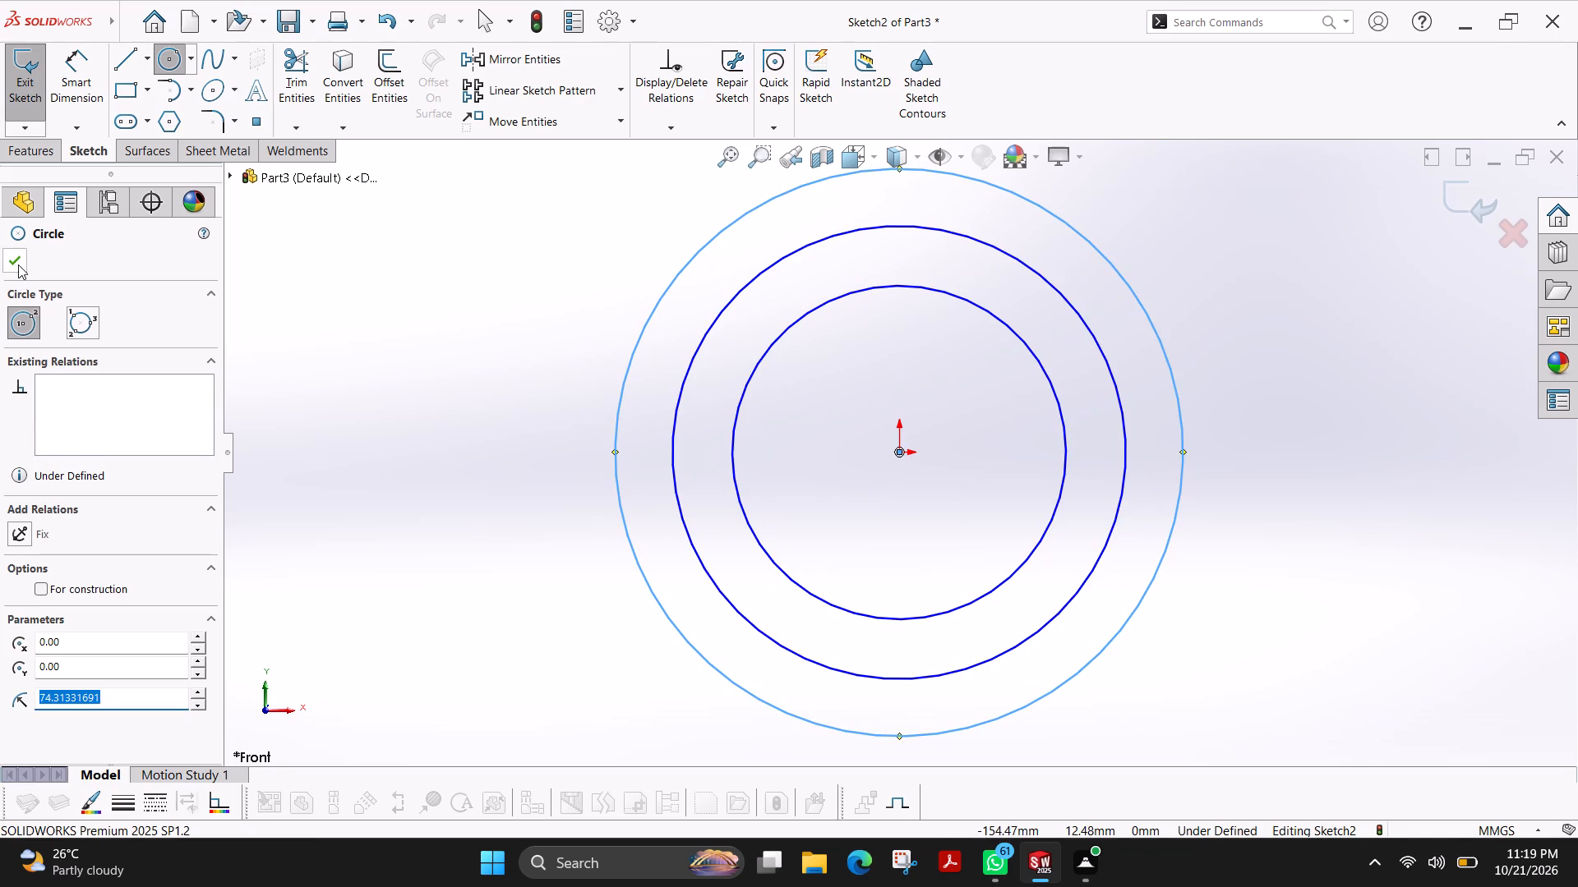
{"action": "left_click", "coordinate": [18, 264]}
Dimension the outer, middle and inner circles with diameters of 160, 145 and 105 mm.
{"action": "left_click", "coordinate": [91, 93]}
{"action": "scroll", "coordinate": [804, 254], "scroll_direction": "up", "scroll_amount": 3}
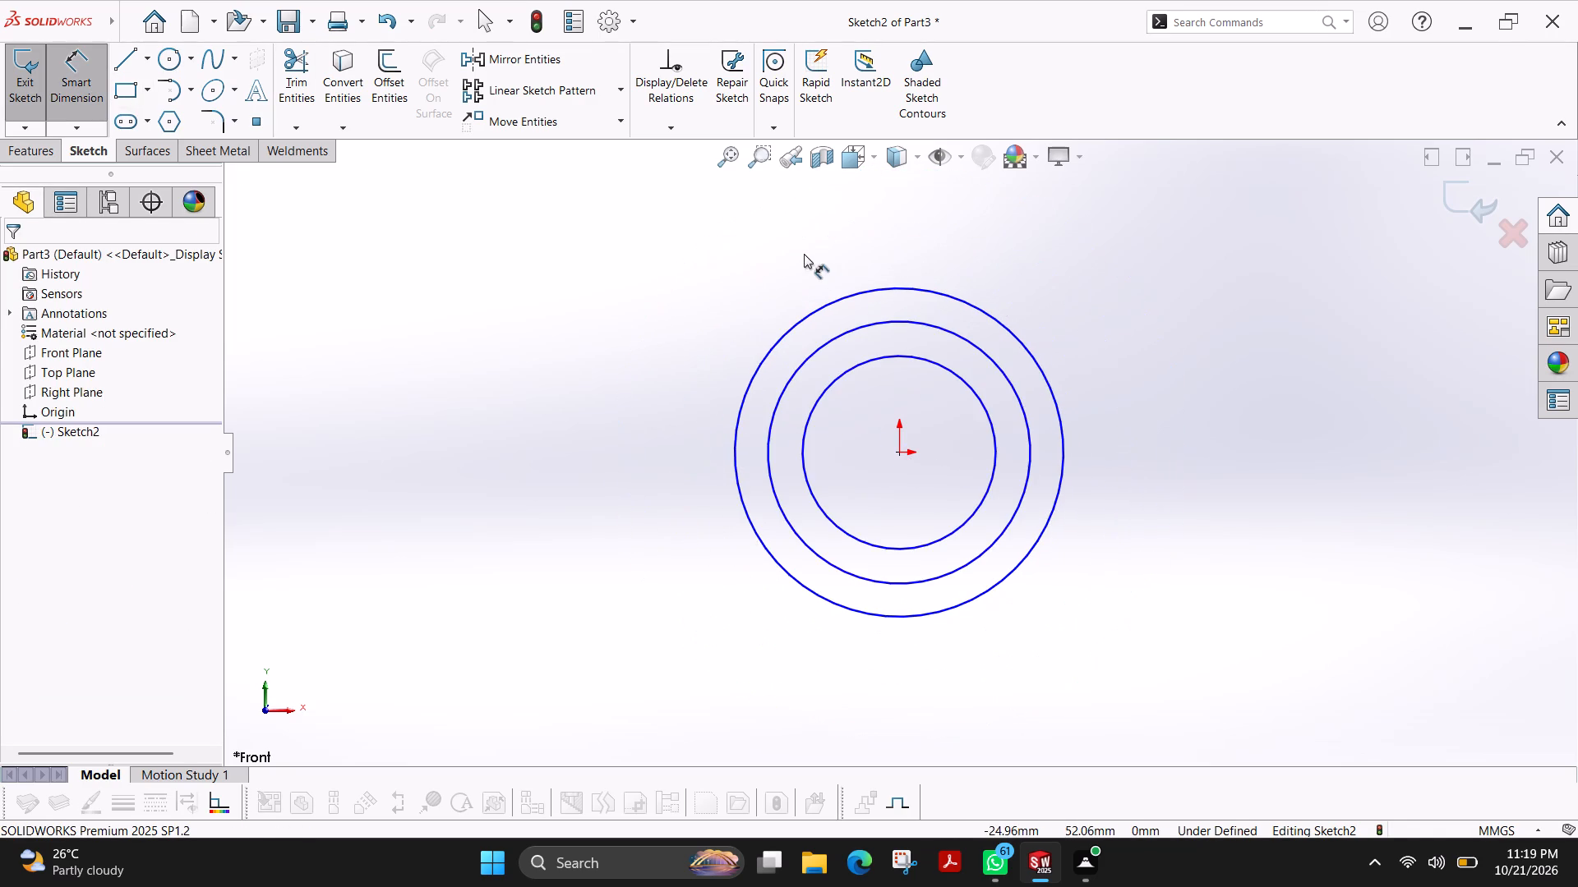
{"action": "left_click", "coordinate": [856, 295]}
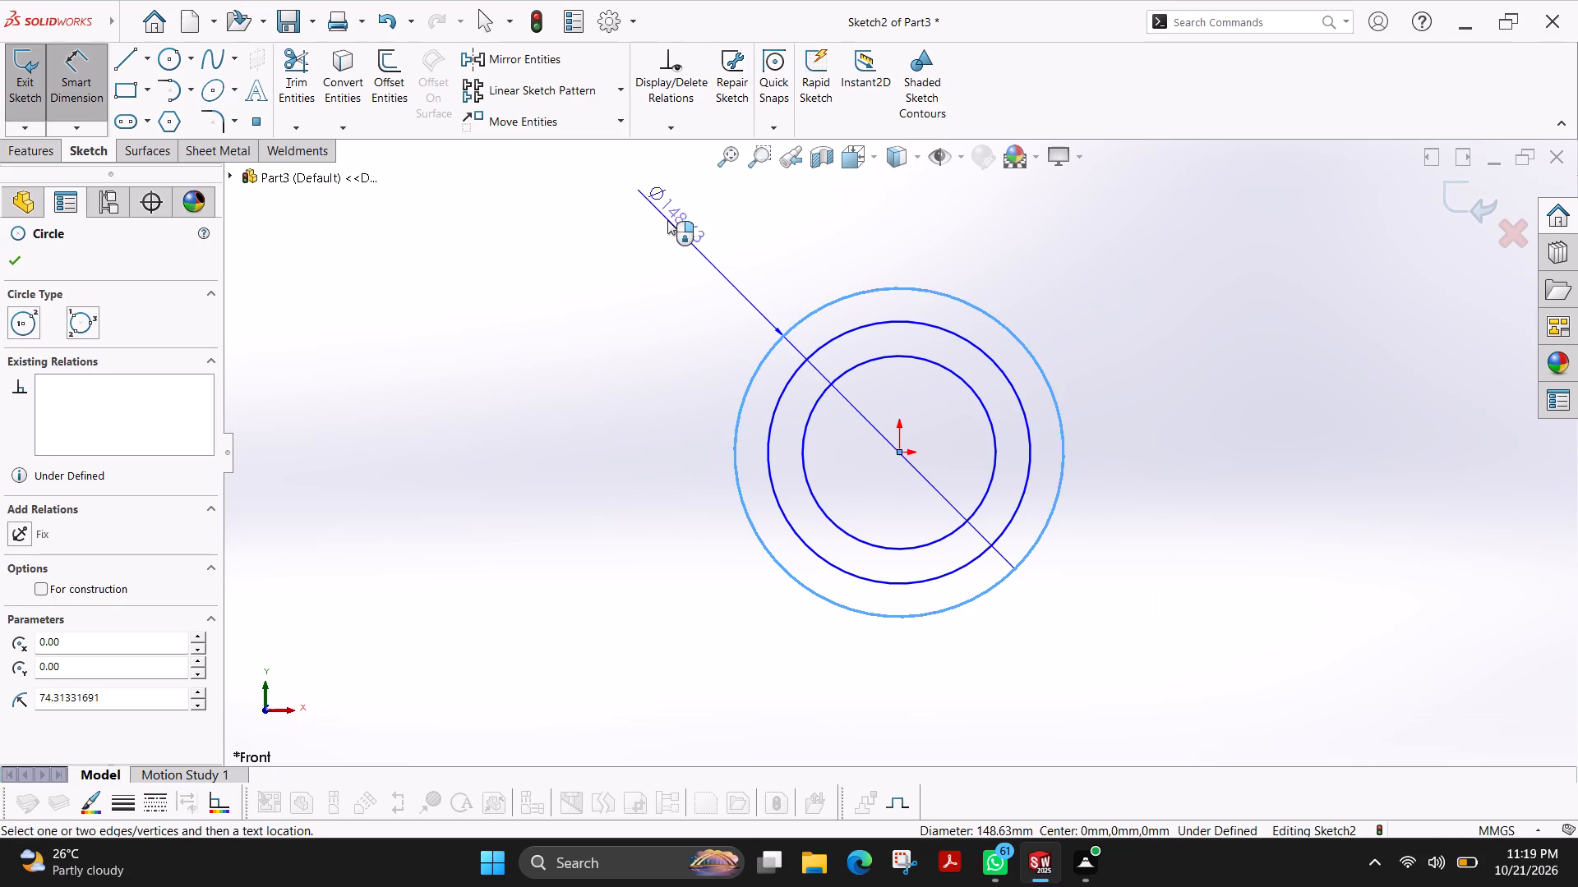
{"action": "left_click", "coordinate": [663, 222]}
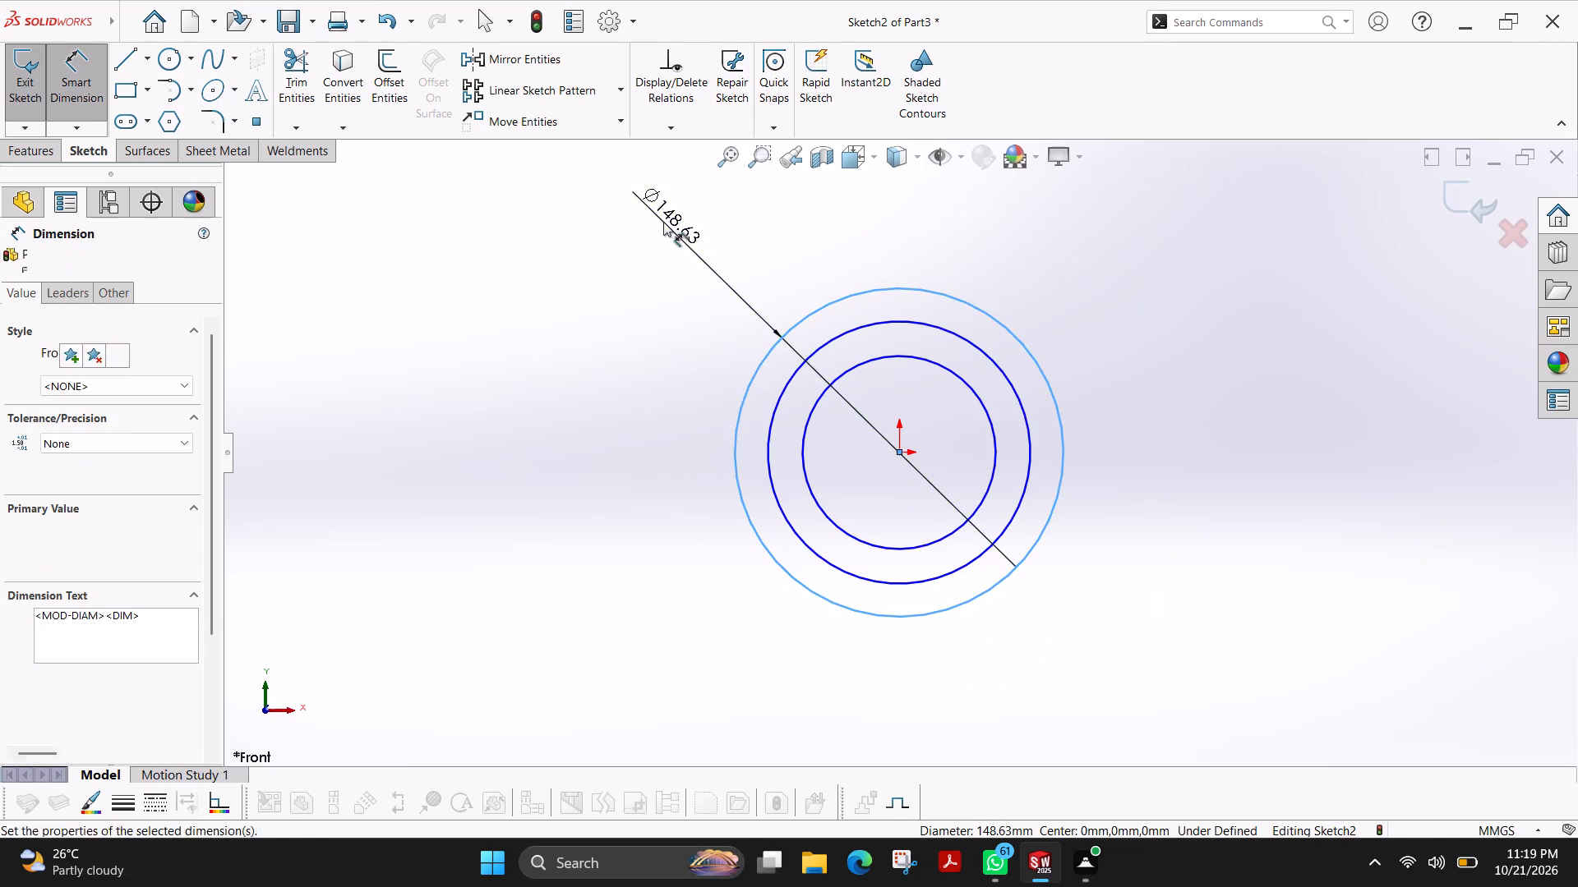
{"action": "type", "text": "160"}
{"action": "key", "text": "Return"}
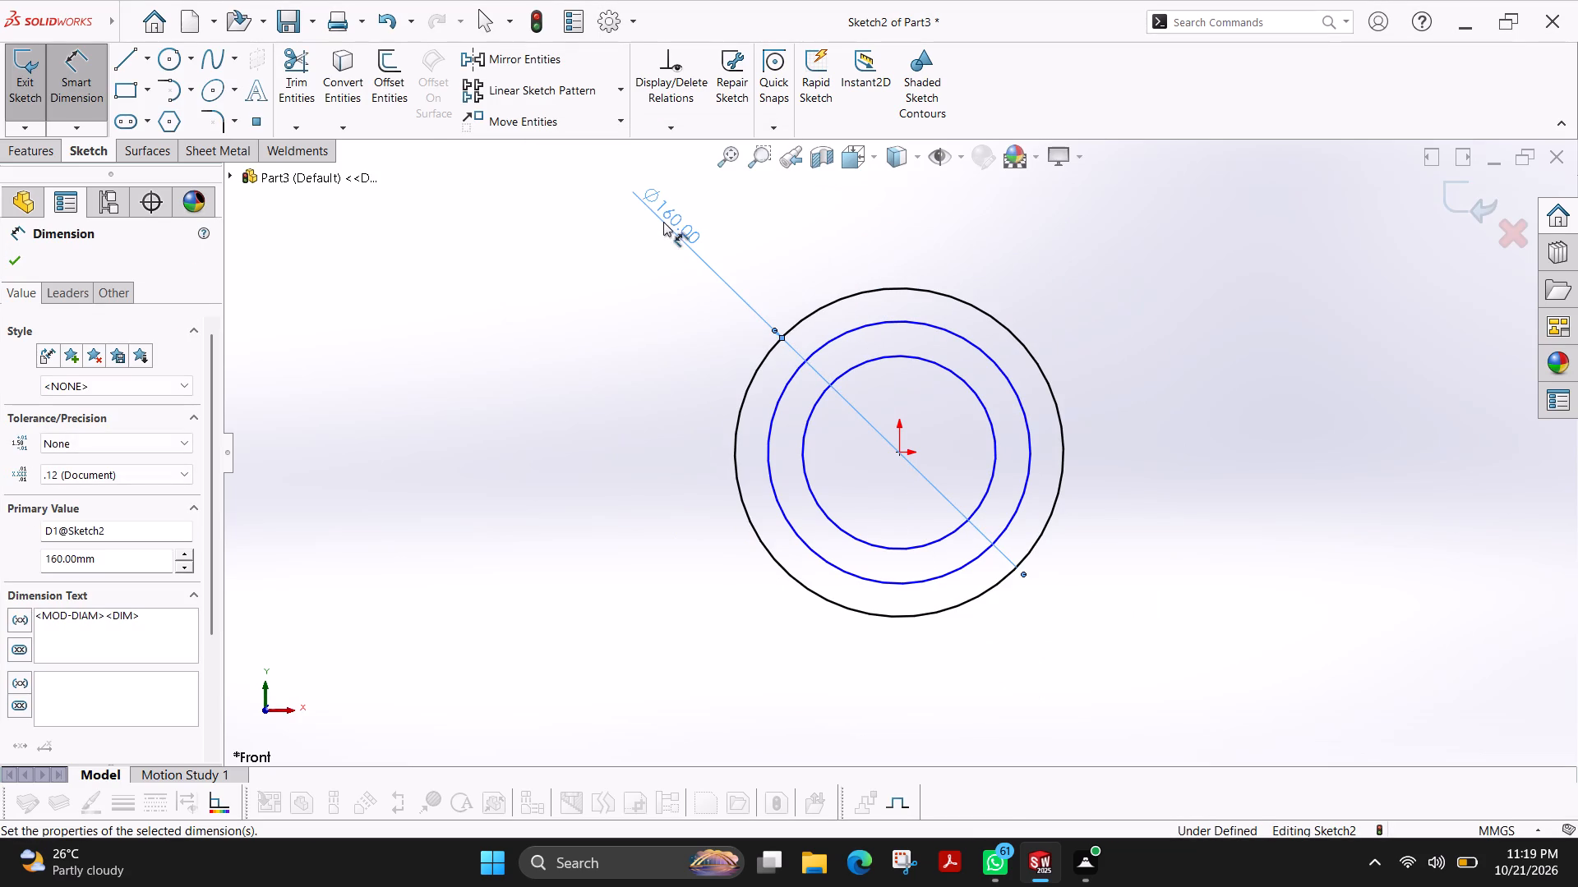
{"action": "left_click", "coordinate": [959, 336]}
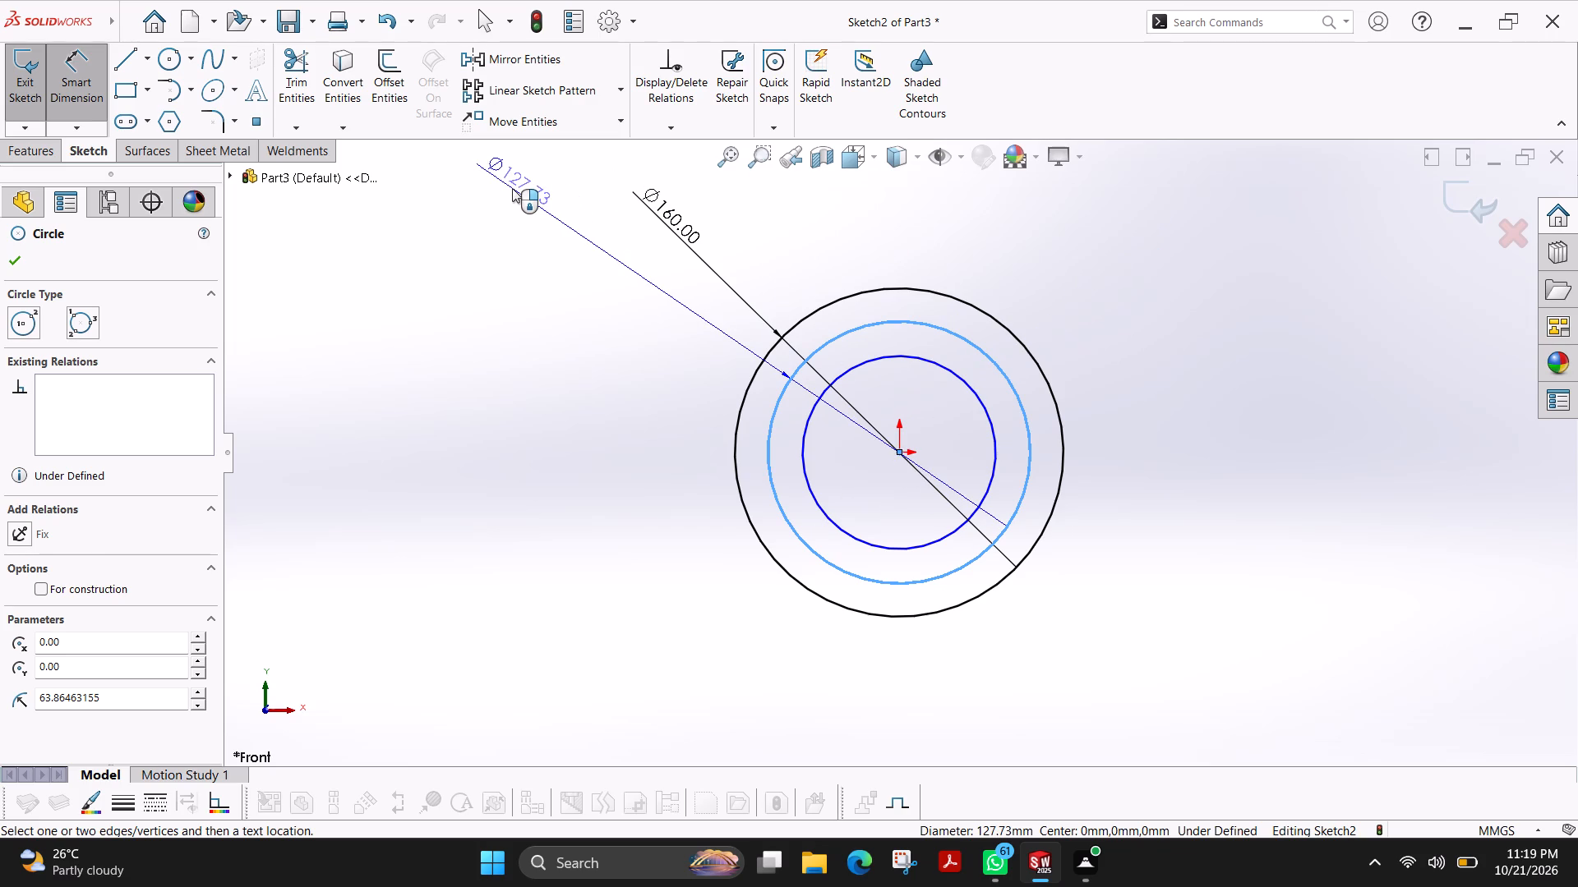
{"action": "left_click", "coordinate": [512, 188]}
{"action": "type", "text": "145"}
{"action": "key", "text": "Return"}
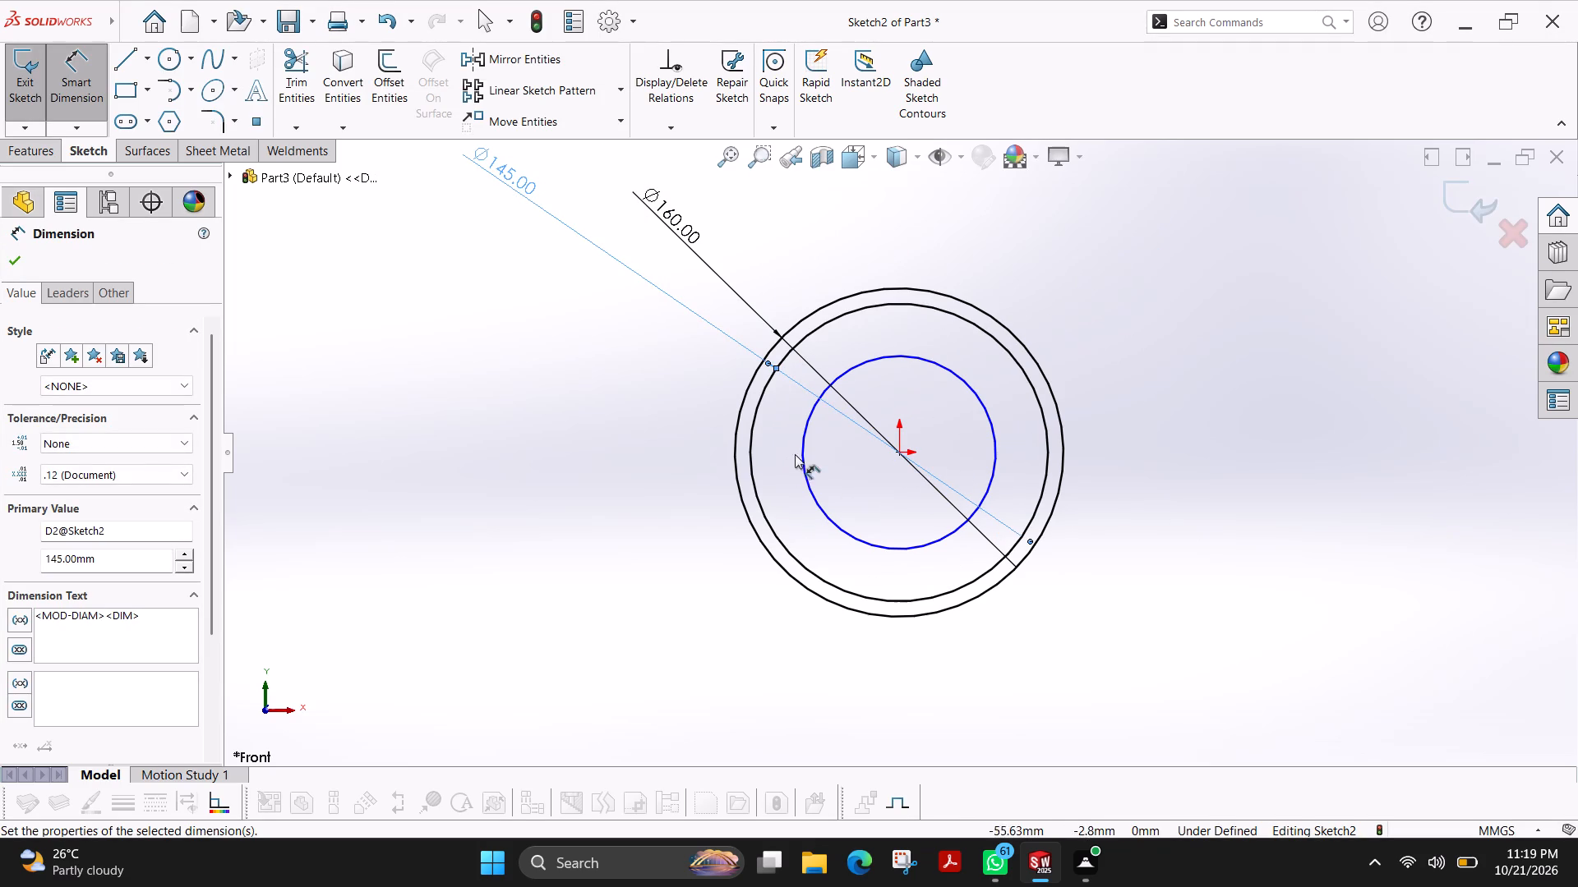
{"action": "left_click", "coordinate": [802, 451]}
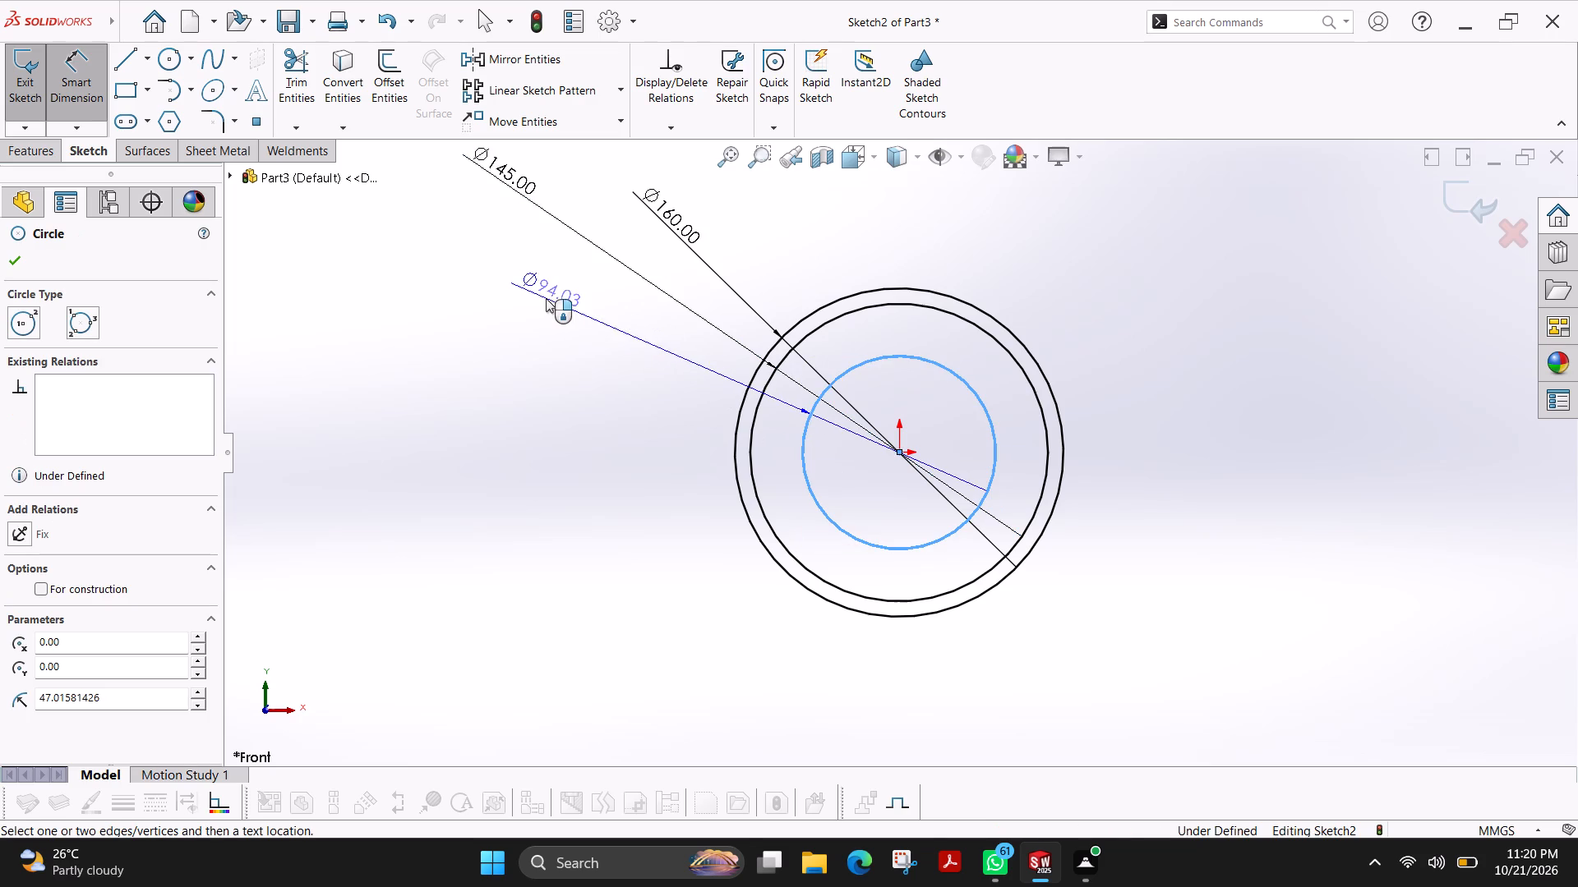
{"action": "left_click", "coordinate": [539, 277]}
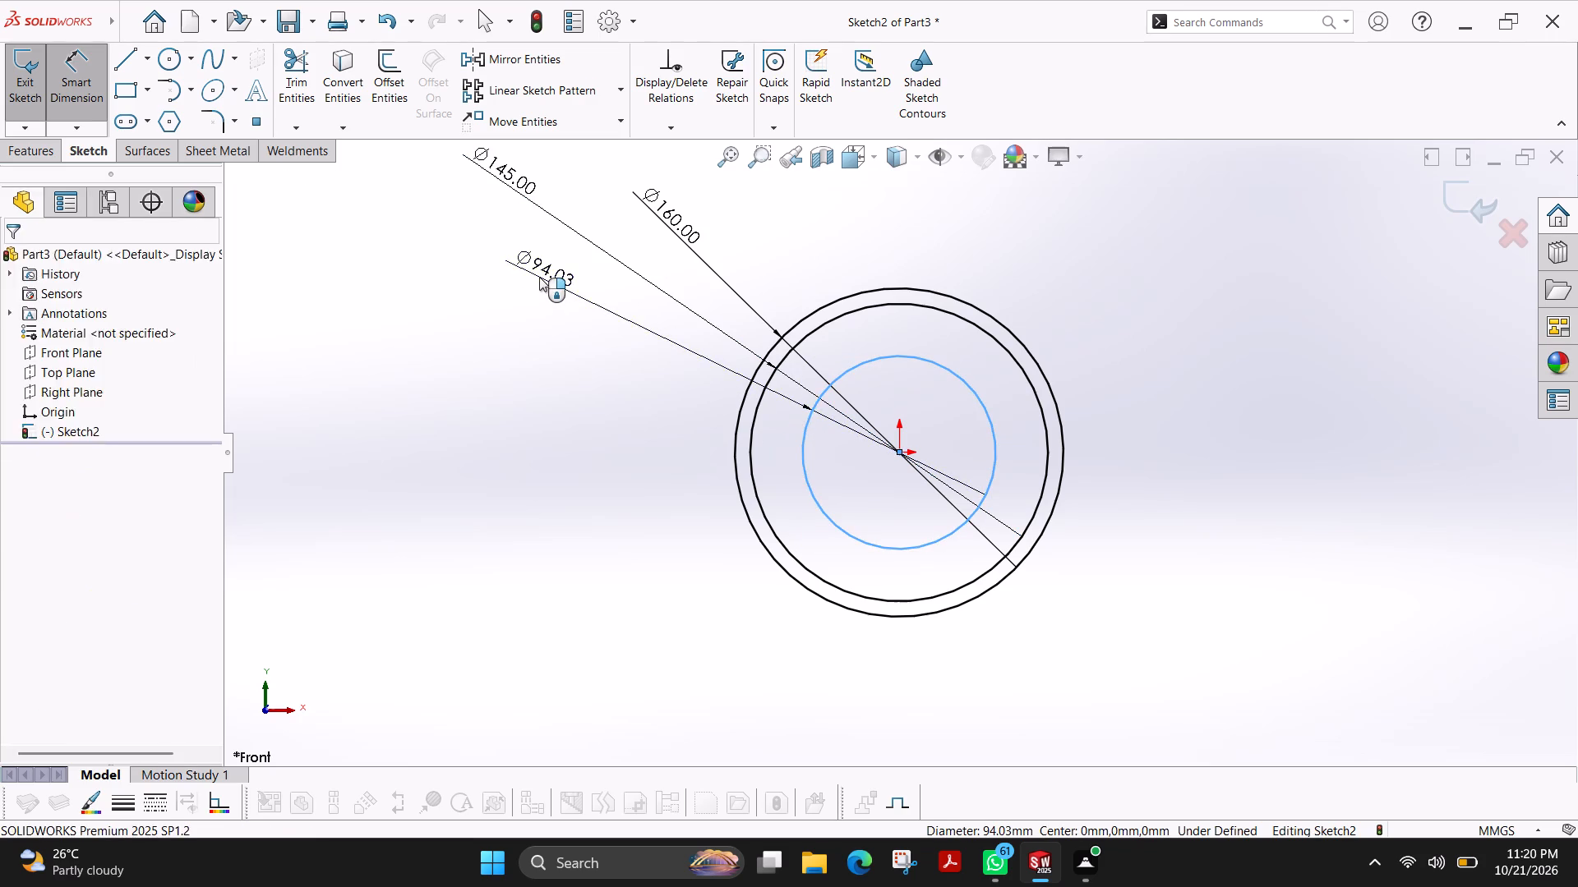
{"action": "type", "text": "105"}
{"action": "key", "text": "Return"}
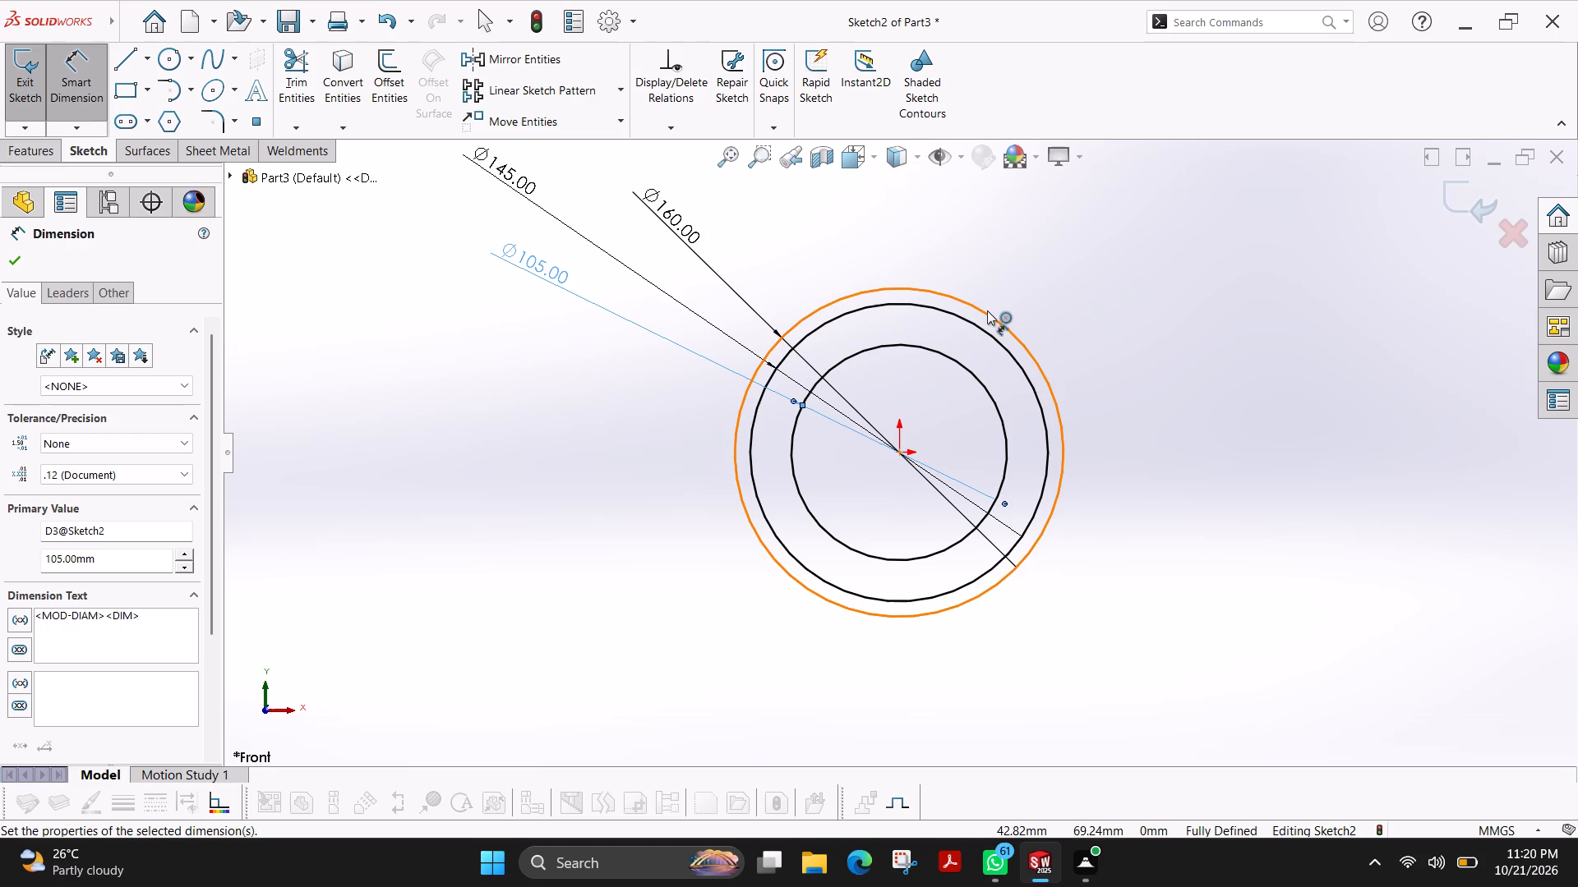
{"action": "scroll", "coordinate": [1031, 267], "scroll_direction": "down", "scroll_amount": 2}
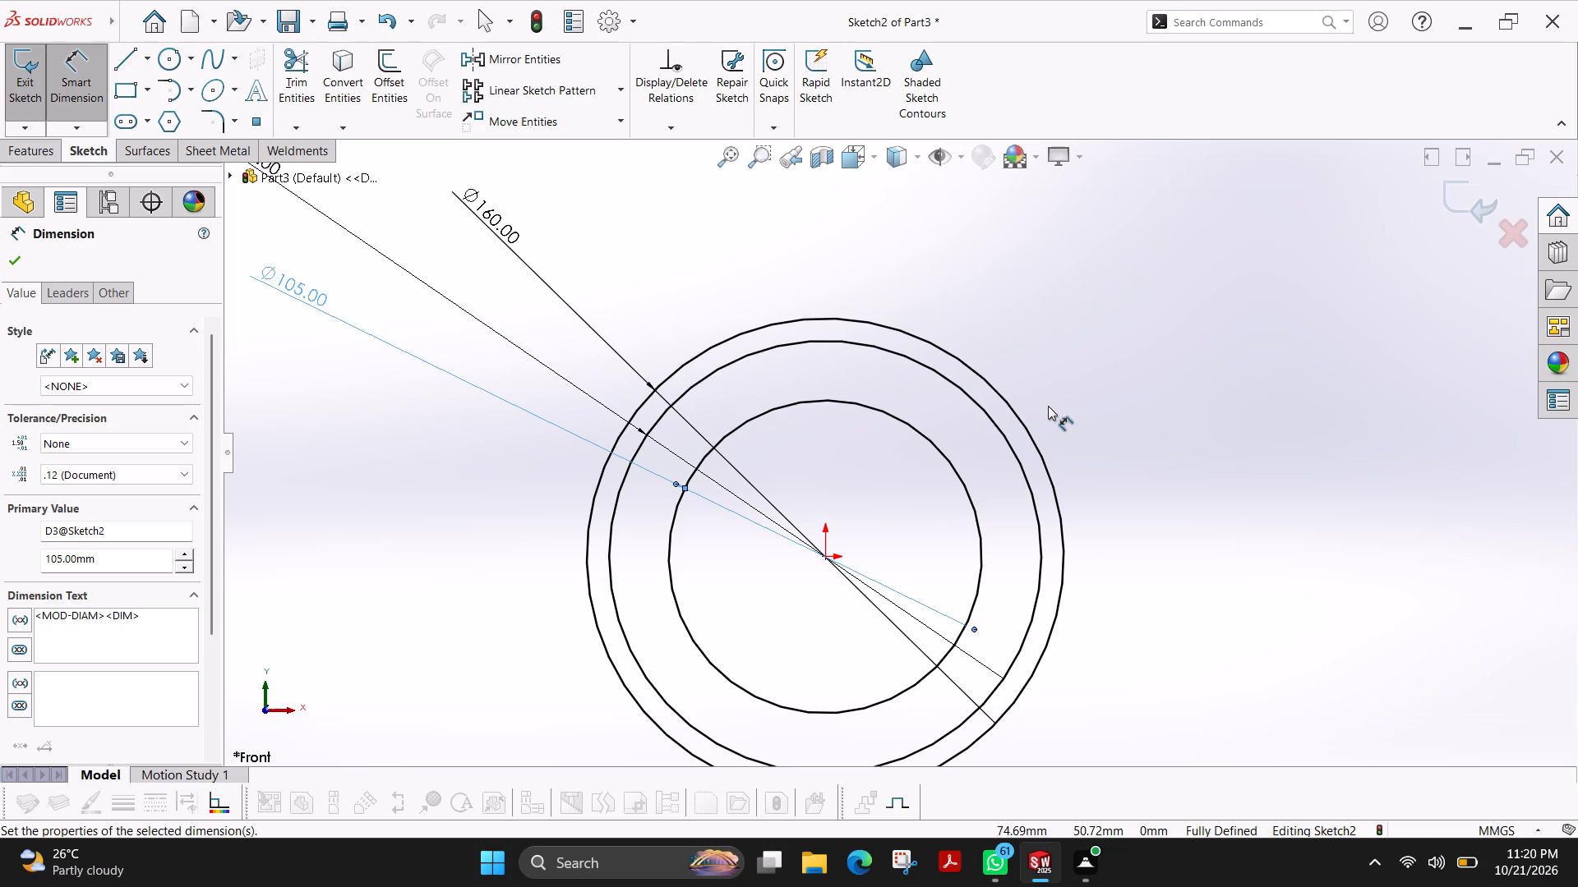
{"action": "scroll", "coordinate": [1083, 398], "scroll_direction": "up", "scroll_amount": 3}
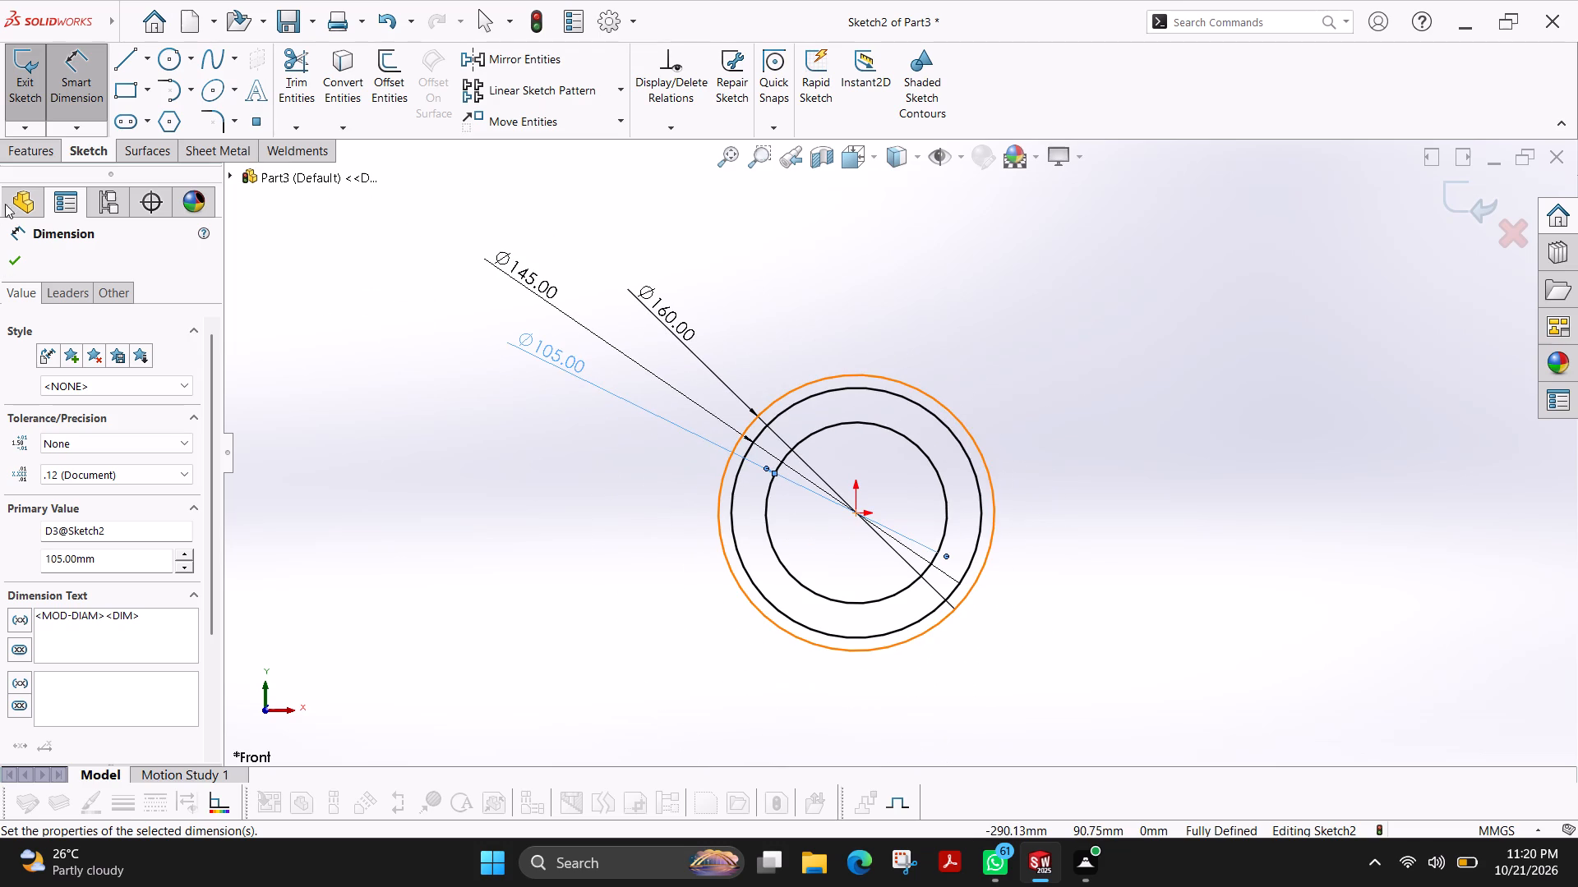
{"action": "left_click", "coordinate": [6, 250]}
Draw a horizontal construction midpoint line centred on the origin, extending about 166 mm to each side.
{"action": "left_click", "coordinate": [133, 70]}
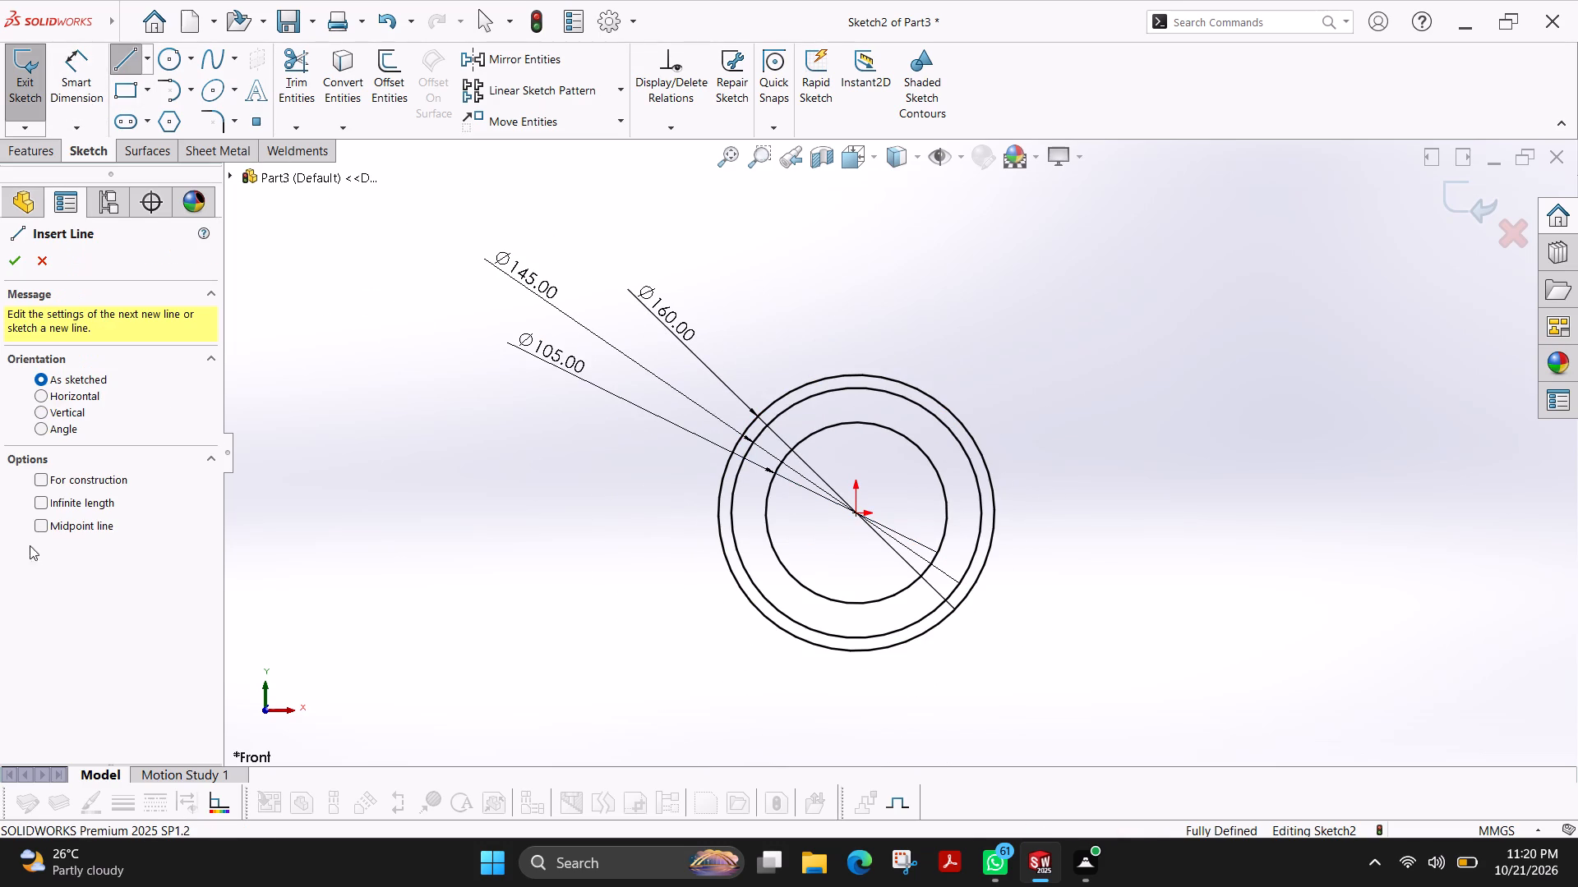
{"action": "left_click", "coordinate": [72, 522]}
{"action": "left_click", "coordinate": [112, 480]}
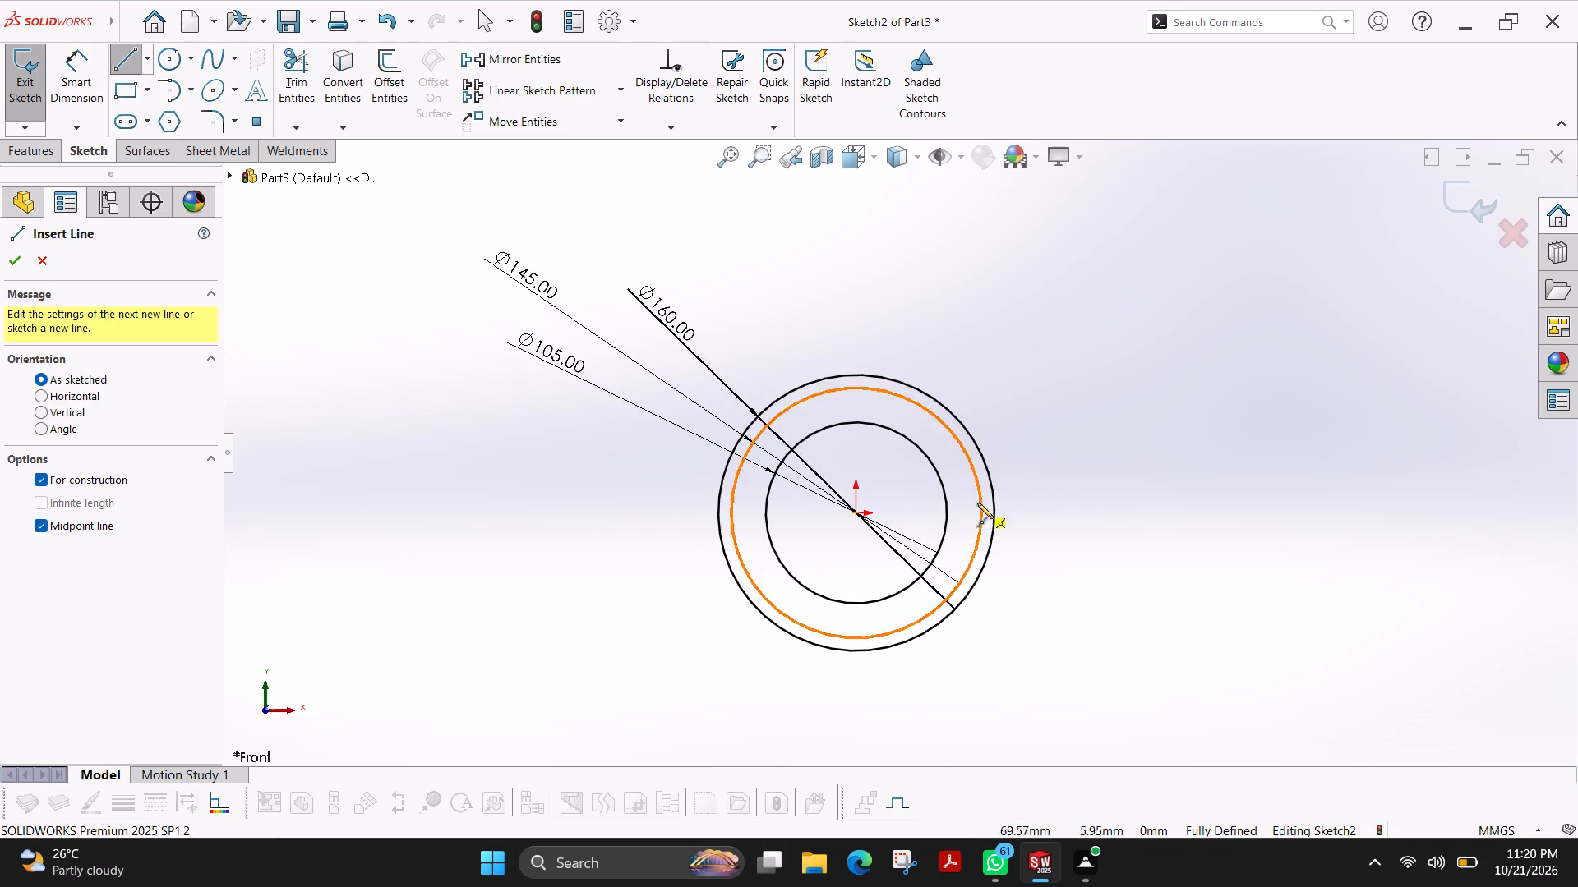
{"action": "left_click", "coordinate": [856, 513]}
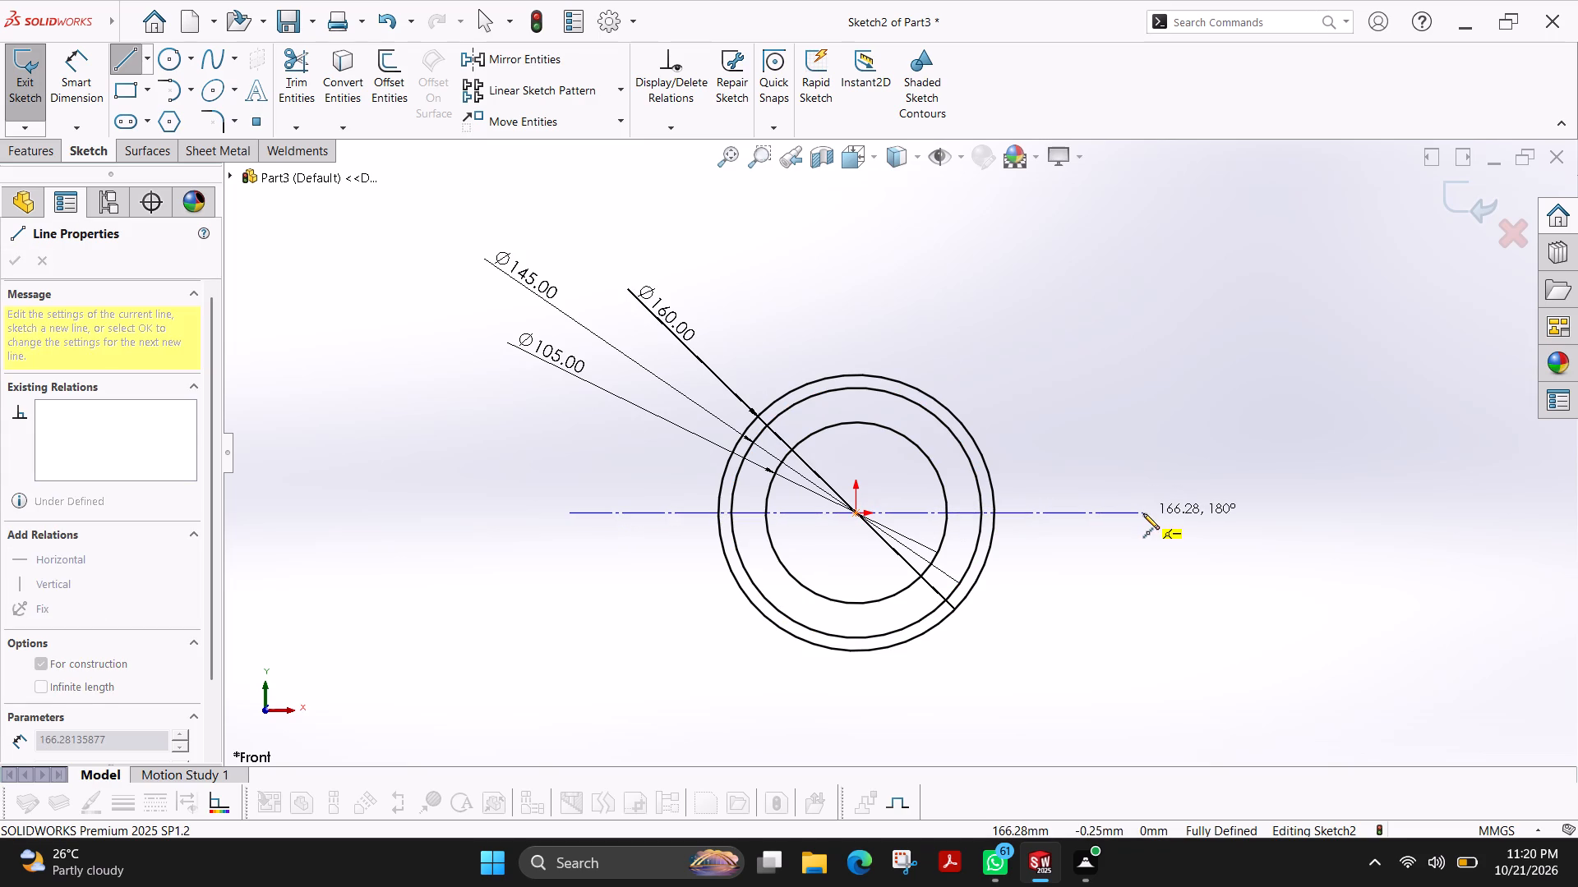
{"action": "left_click", "coordinate": [1143, 513]}
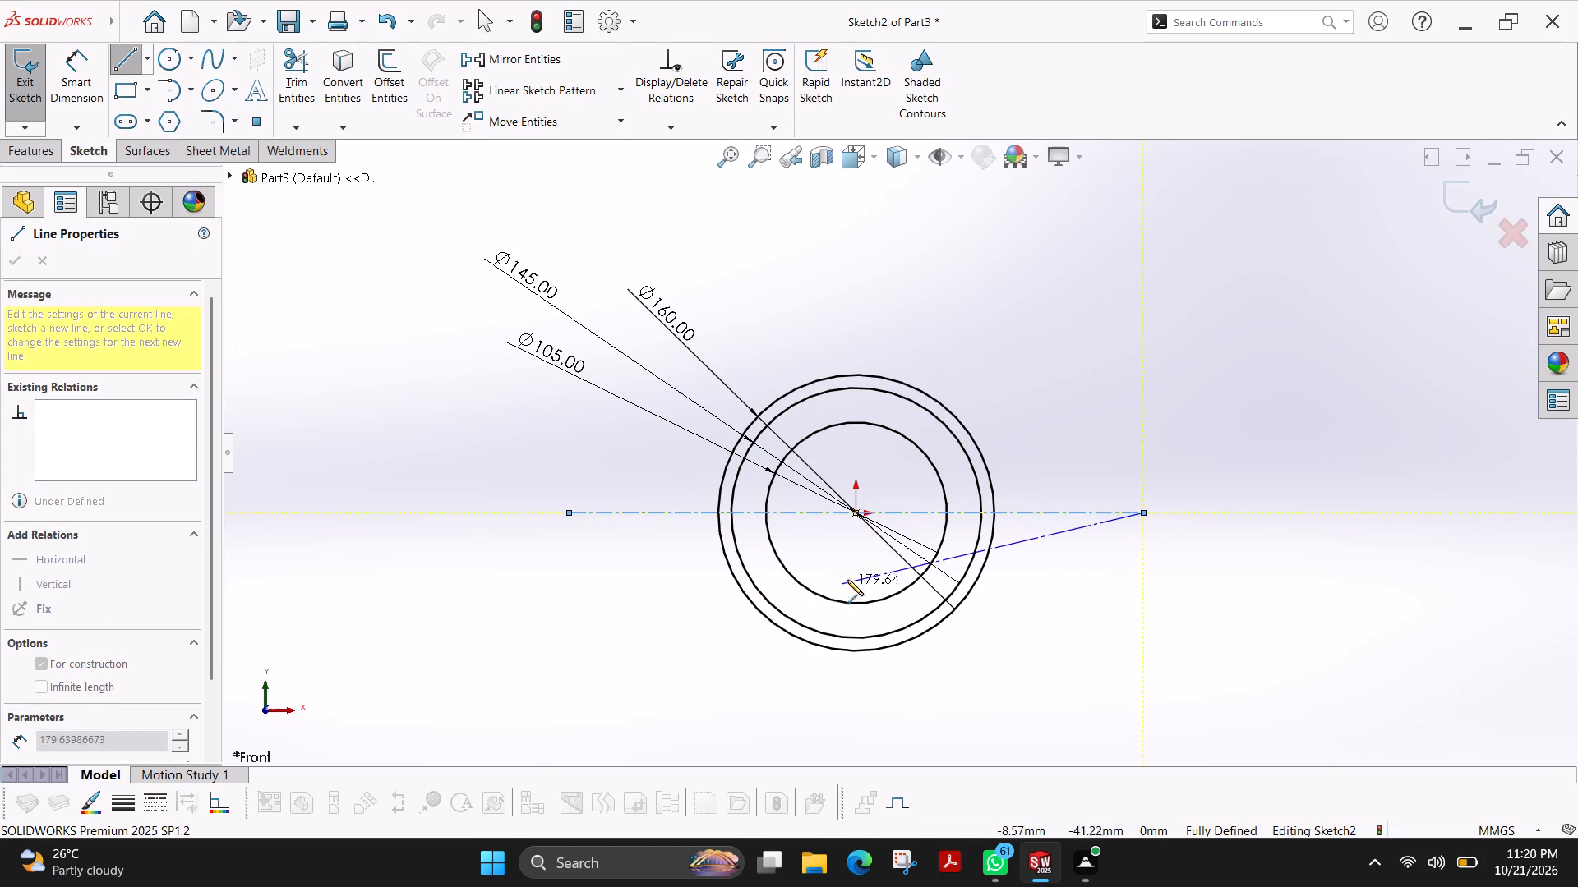
{"action": "key", "text": "Escape"}
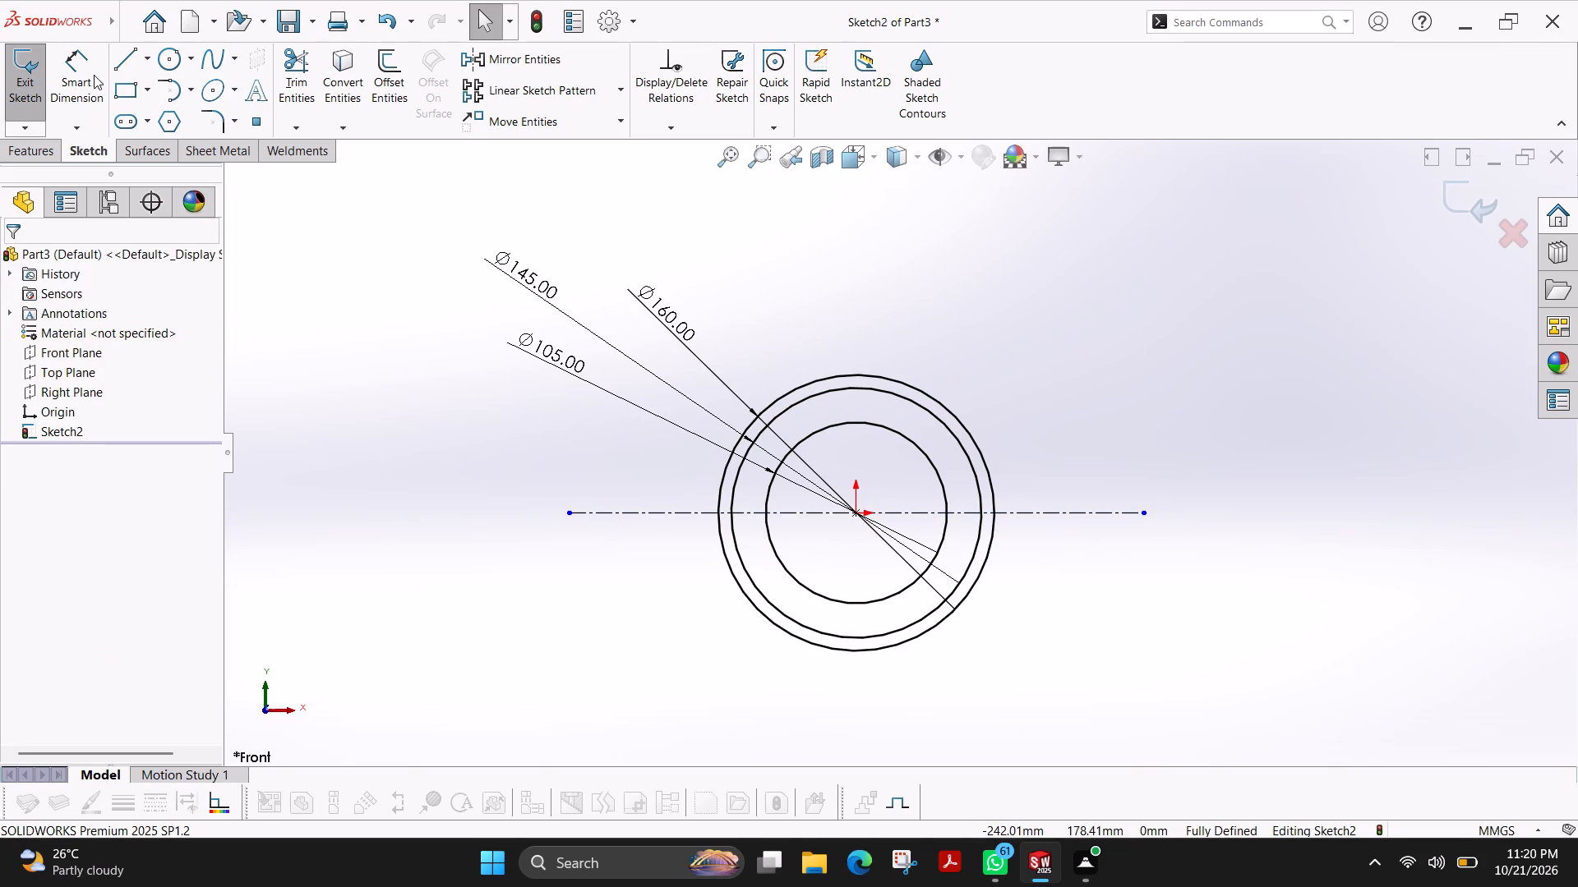
Draw a vertical construction midpoint line centred on the origin, extending about 155 mm up and down.
{"action": "left_click", "coordinate": [124, 68]}
{"action": "left_click", "coordinate": [96, 522]}
{"action": "left_click", "coordinate": [94, 481]}
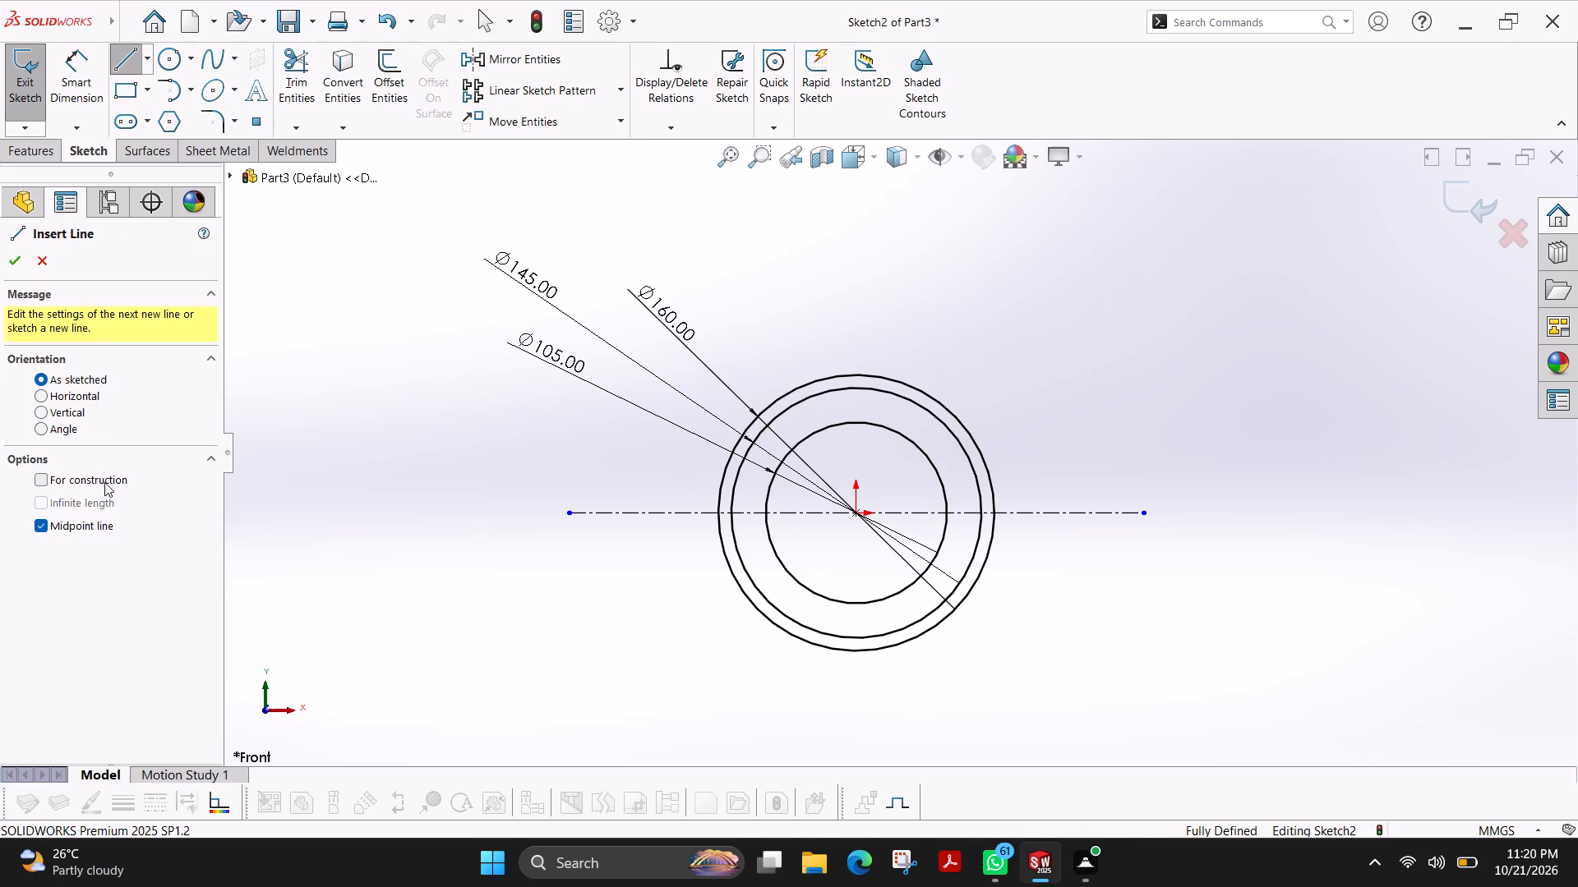
{"action": "left_click", "coordinate": [856, 514]}
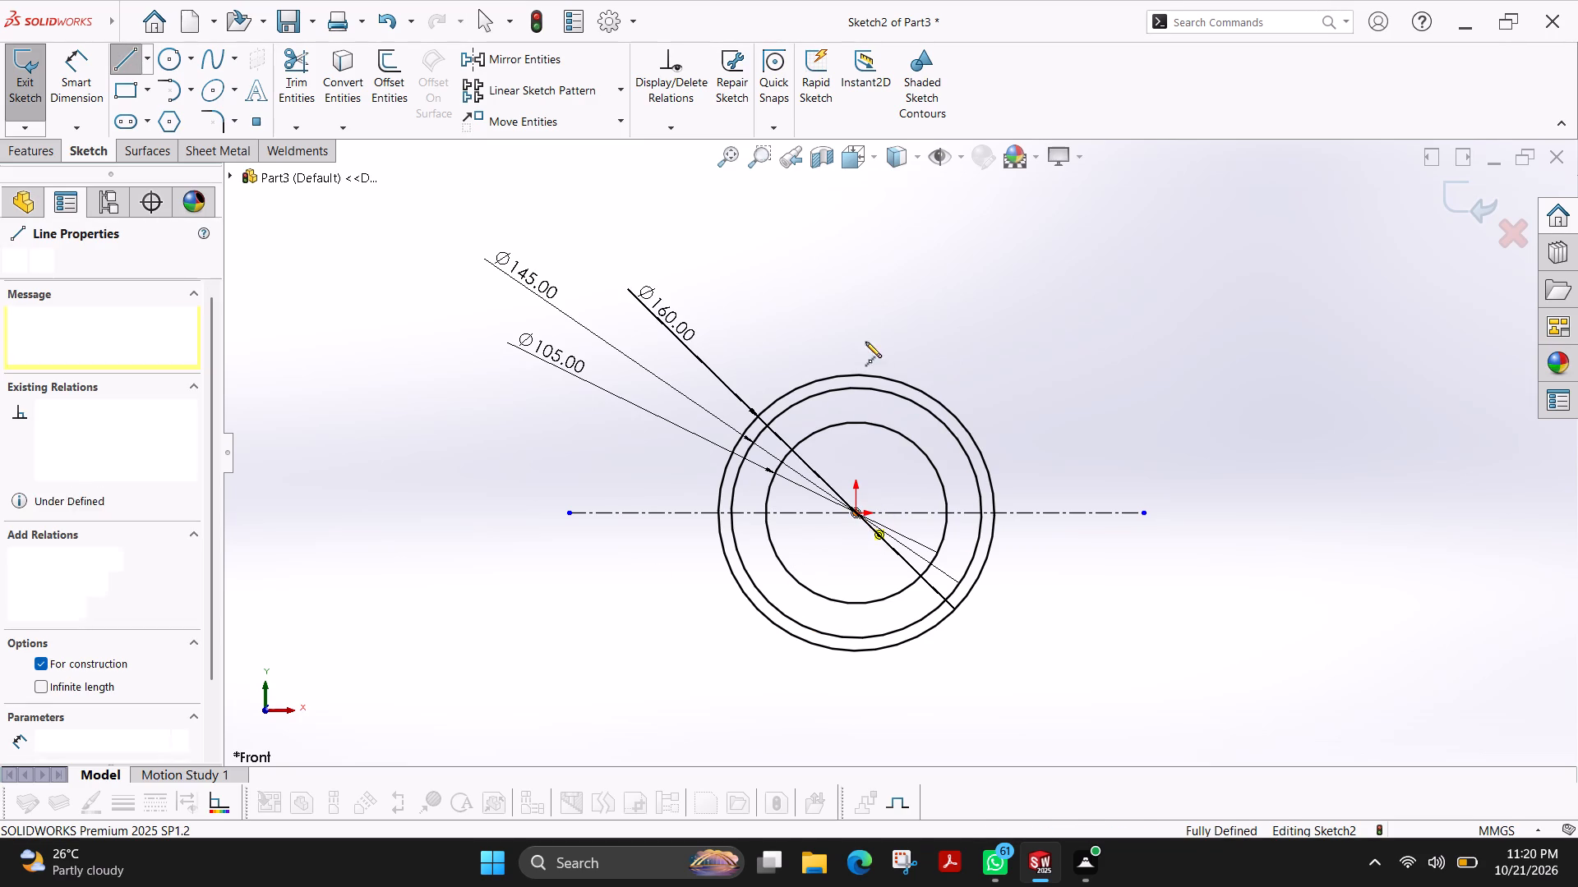
{"action": "left_click", "coordinate": [859, 246]}
{"action": "key", "text": "Escape"}
{"action": "scroll", "coordinate": [888, 583], "scroll_direction": "up", "scroll_amount": 1}
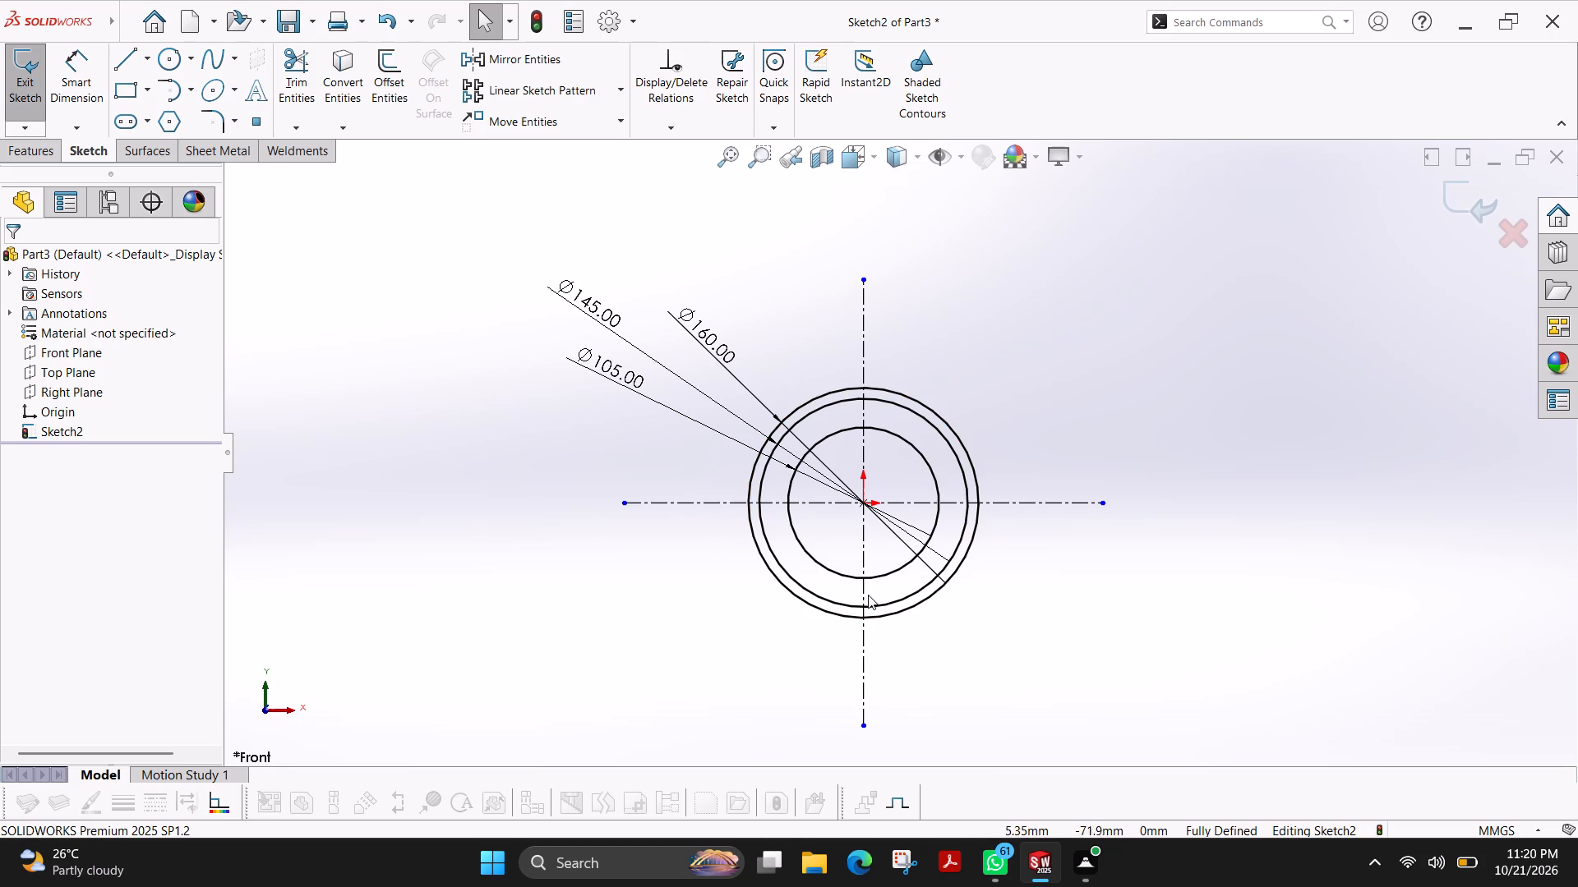
Trim away the 145 mm and 105 mm circles completely, keeping only the outer 160 mm circle and the centrelines.
{"action": "scroll", "coordinate": [860, 543], "scroll_direction": "down", "scroll_amount": 2}
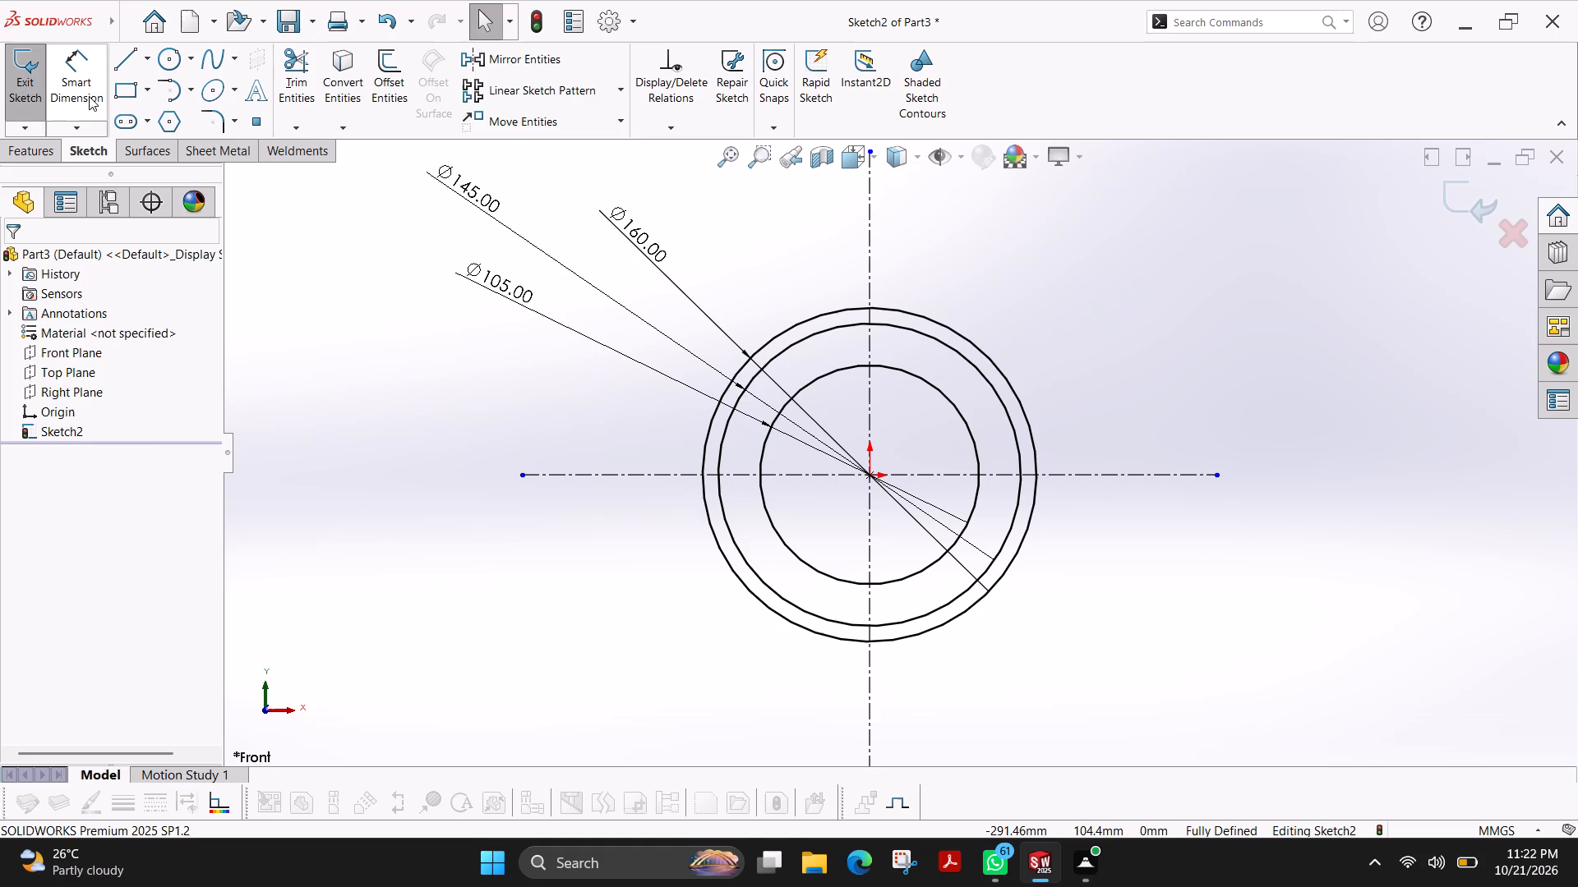
{"action": "left_click", "coordinate": [285, 71]}
{"action": "left_click_drag", "start_coordinate": [832, 386], "coordinate": [810, 359]}
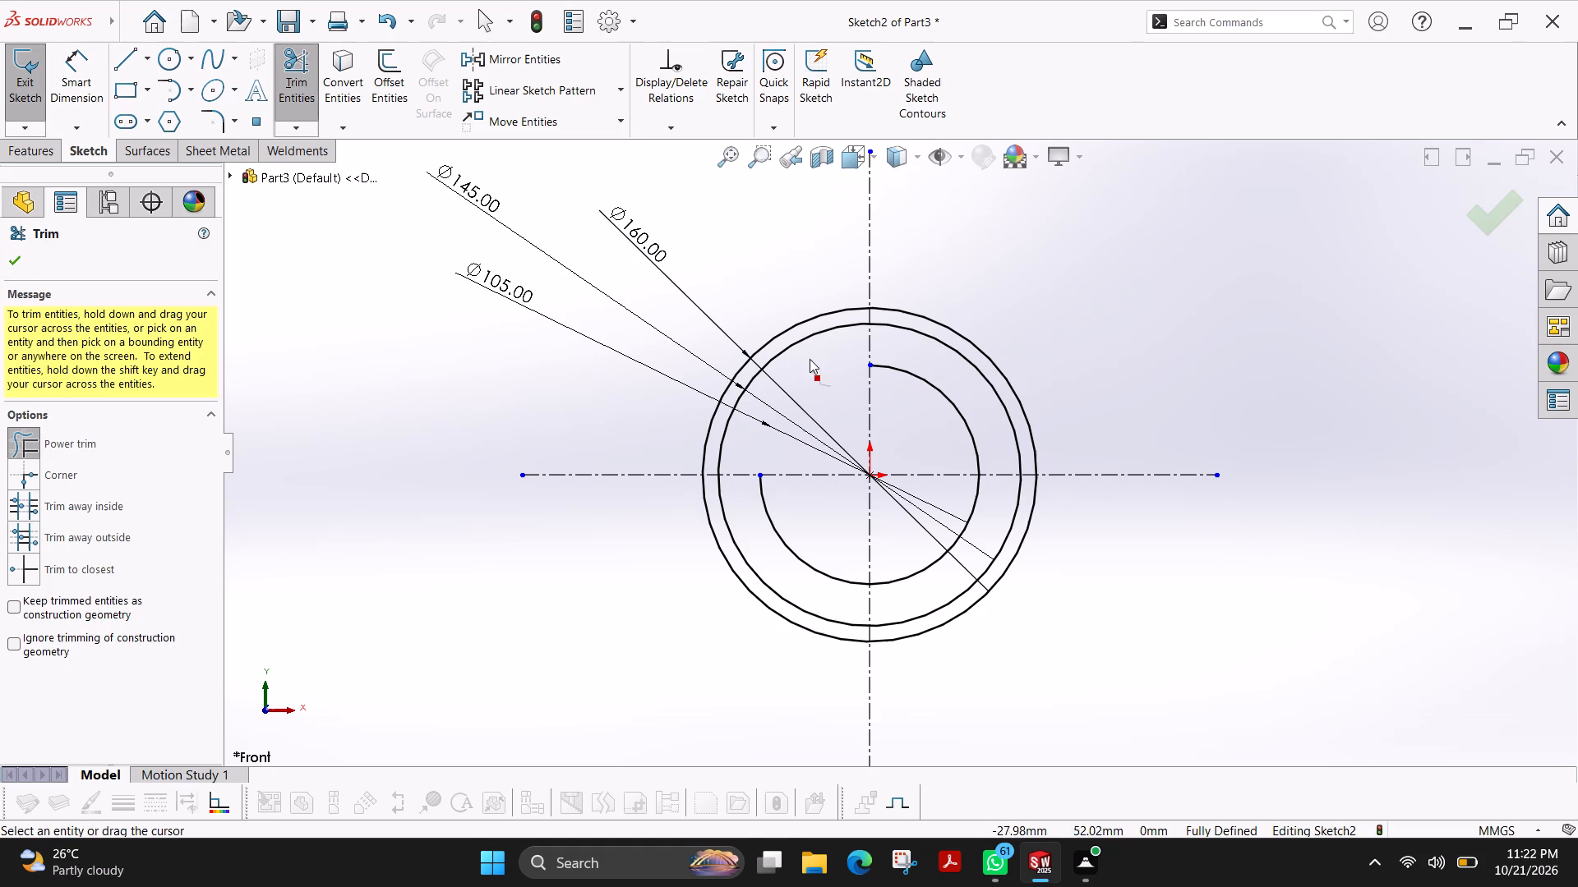
{"action": "left_click_drag", "start_coordinate": [810, 359], "coordinate": [805, 336]}
{"action": "left_click_drag", "start_coordinate": [916, 403], "coordinate": [957, 345]}
{"action": "left_click_drag", "start_coordinate": [927, 538], "coordinate": [951, 608]}
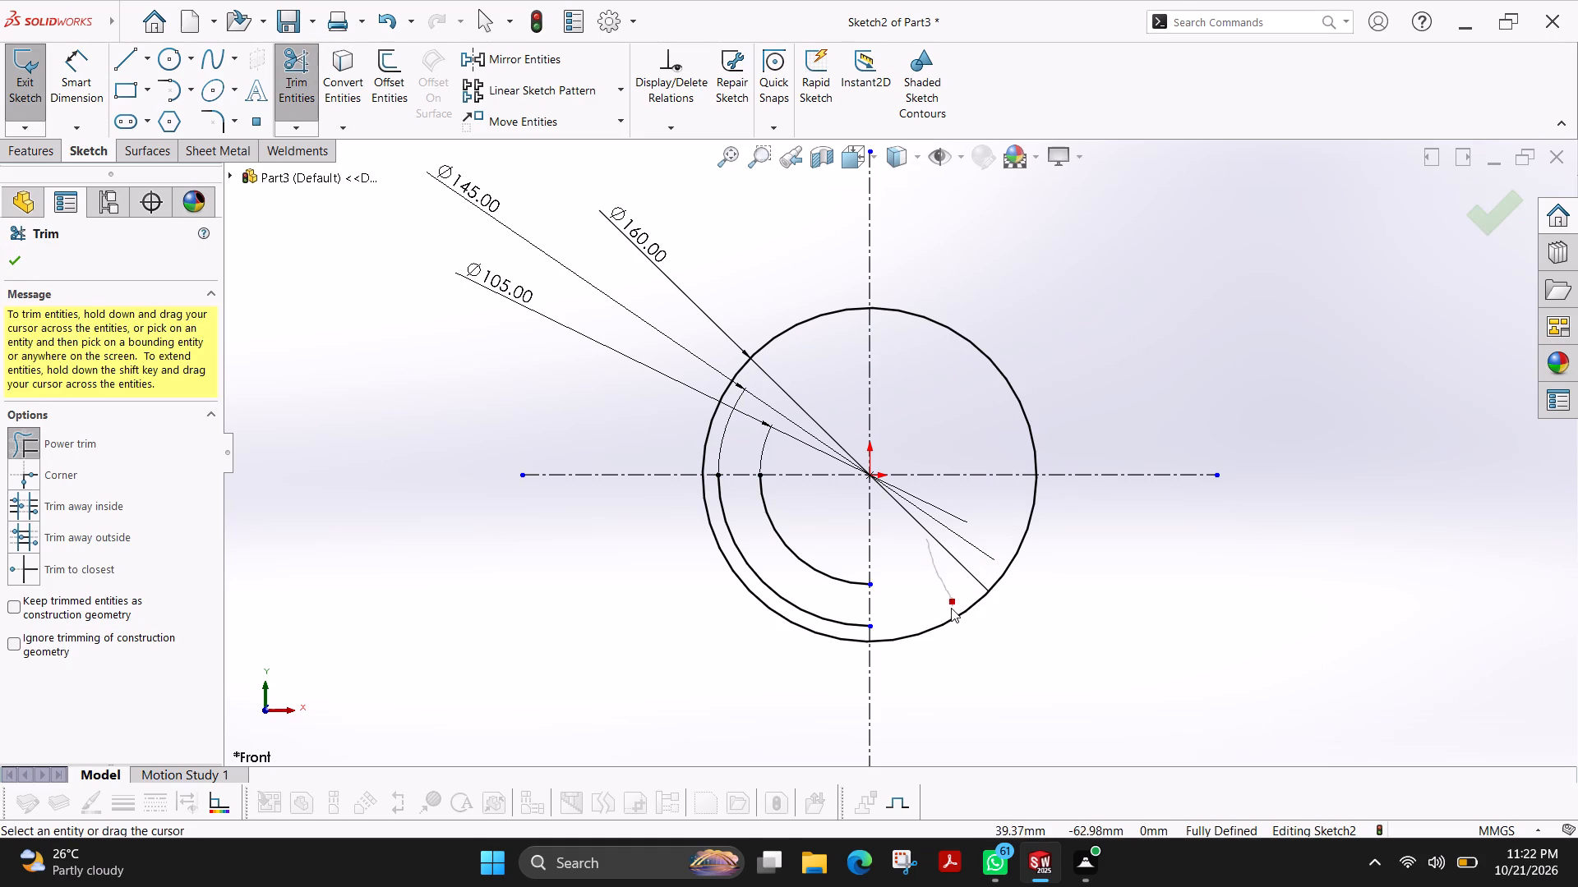
{"action": "left_click_drag", "start_coordinate": [951, 608], "coordinate": [949, 608]}
{"action": "left_click_drag", "start_coordinate": [837, 553], "coordinate": [837, 624]}
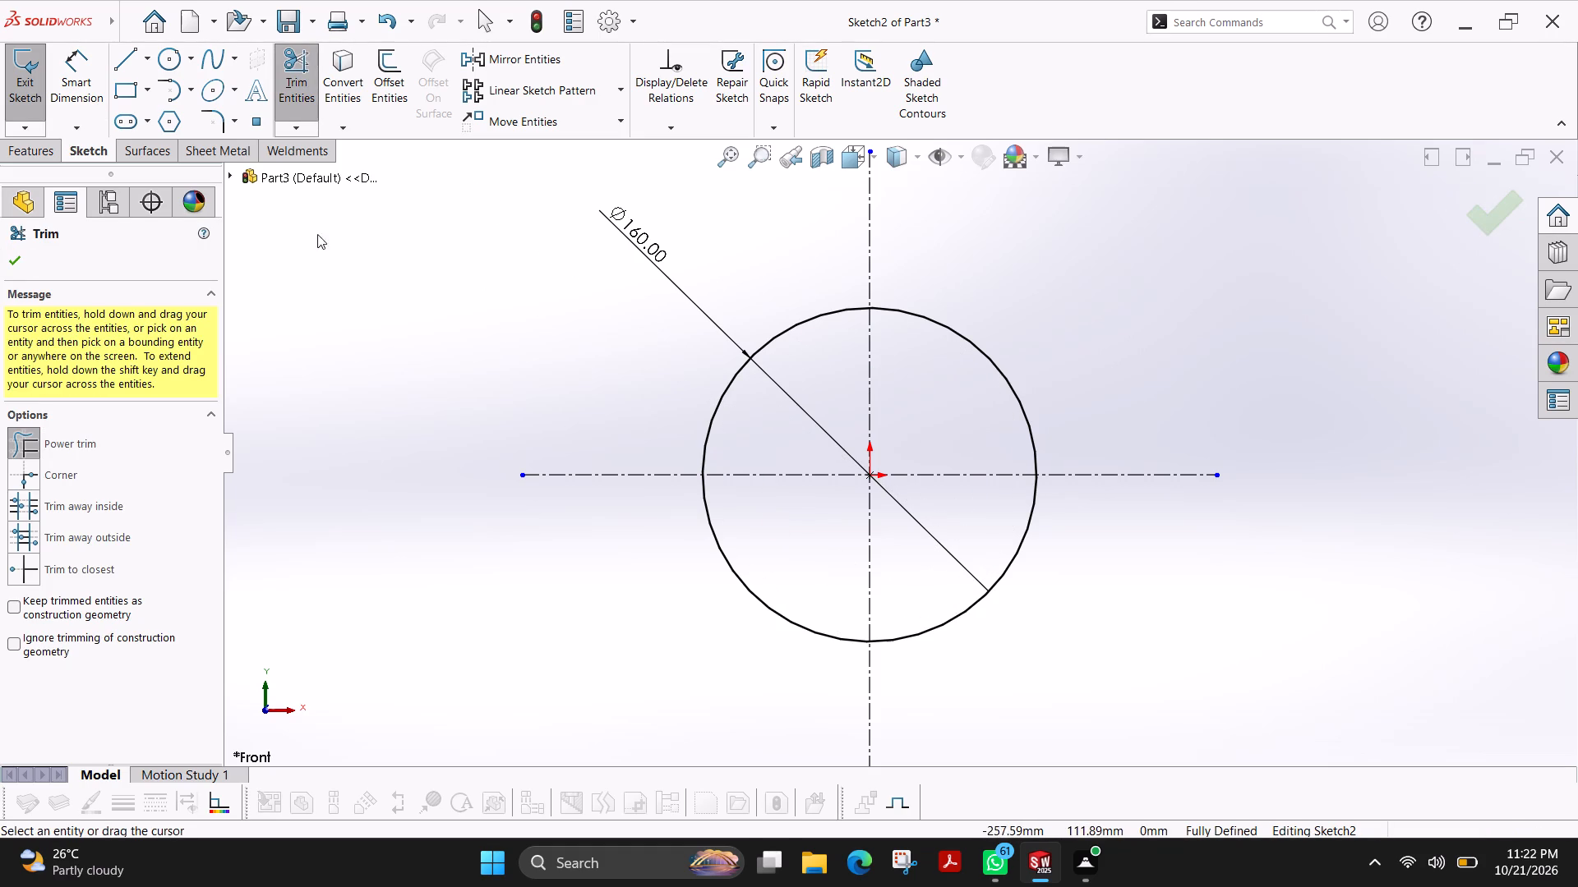
{"action": "left_click", "coordinate": [9, 263]}
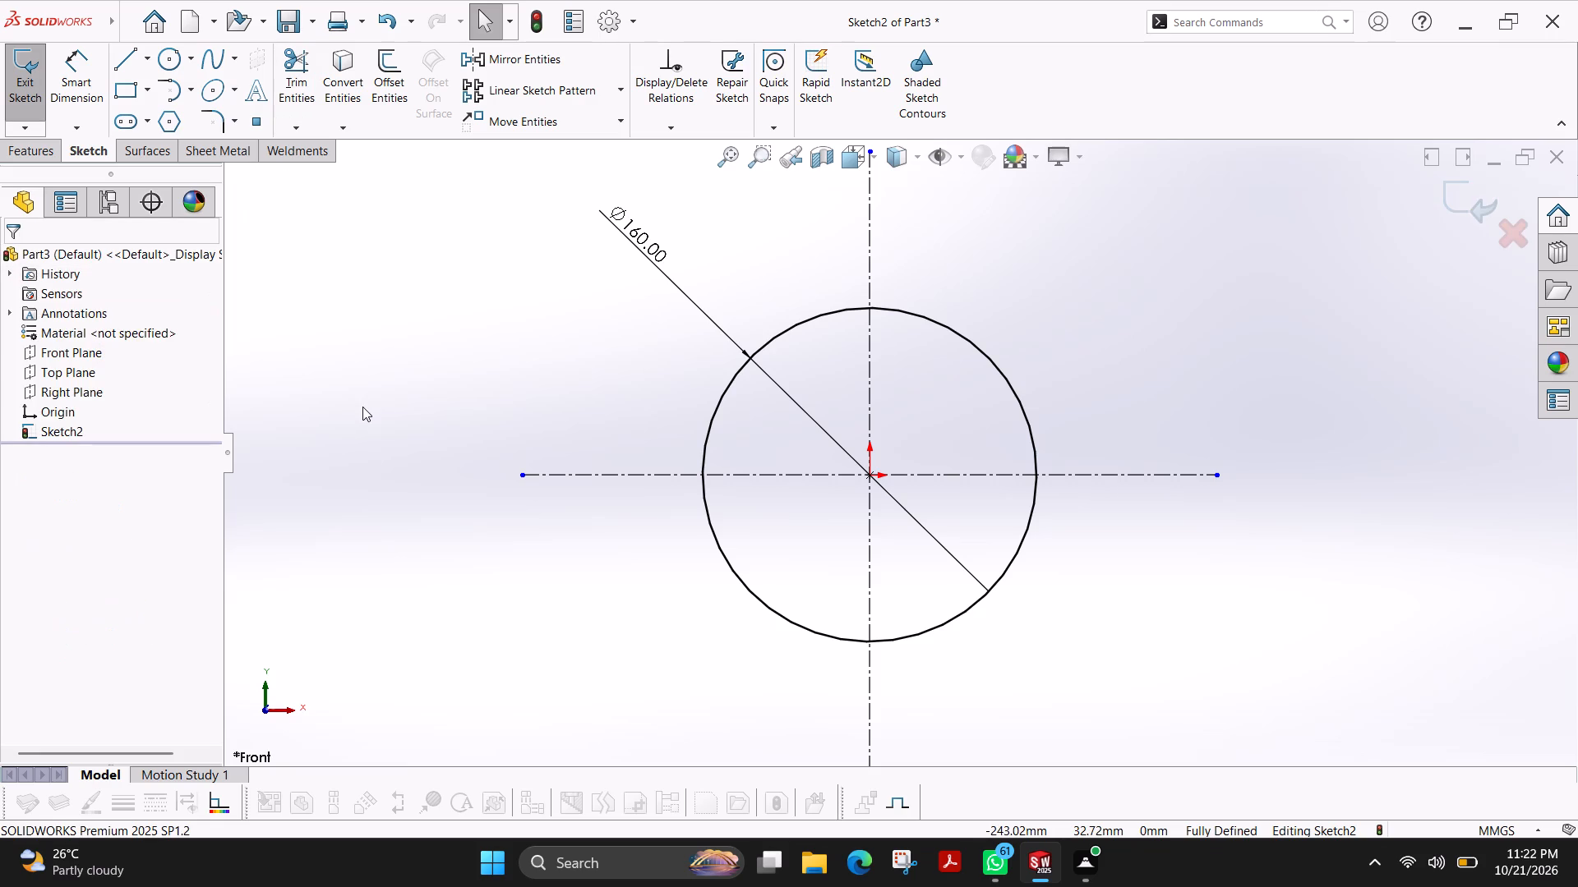
Draw a construction midpoint line centred on the origin, rising diagonally to the upper right, about 186 mm to each side.
{"action": "left_click", "coordinate": [126, 59]}
{"action": "left_click", "coordinate": [79, 519]}
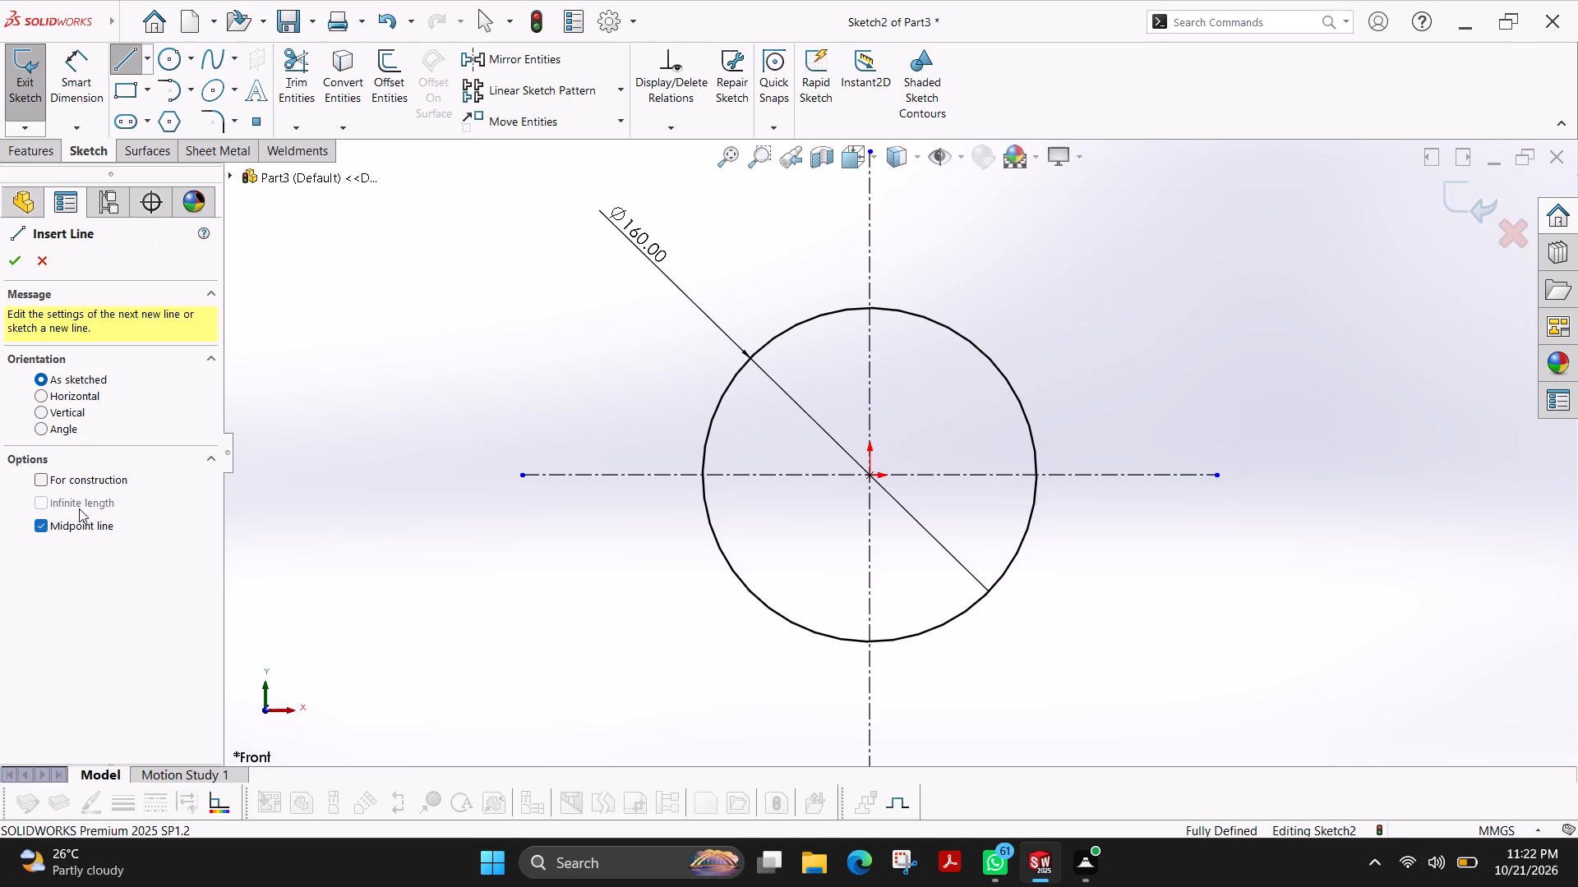
{"action": "left_click", "coordinate": [81, 484]}
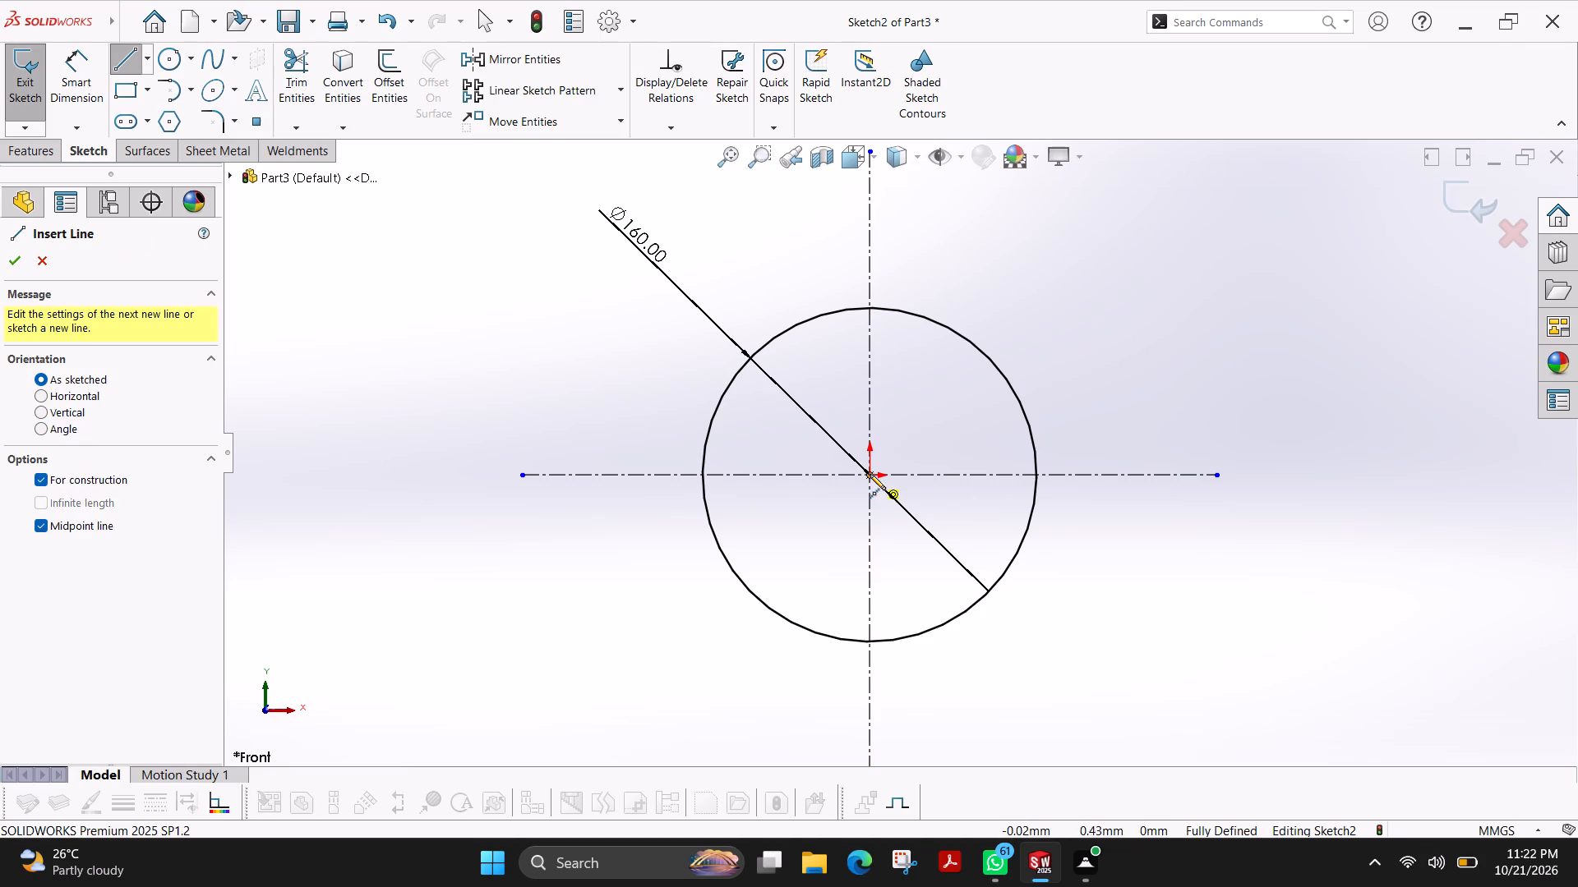
{"action": "left_click", "coordinate": [870, 474]}
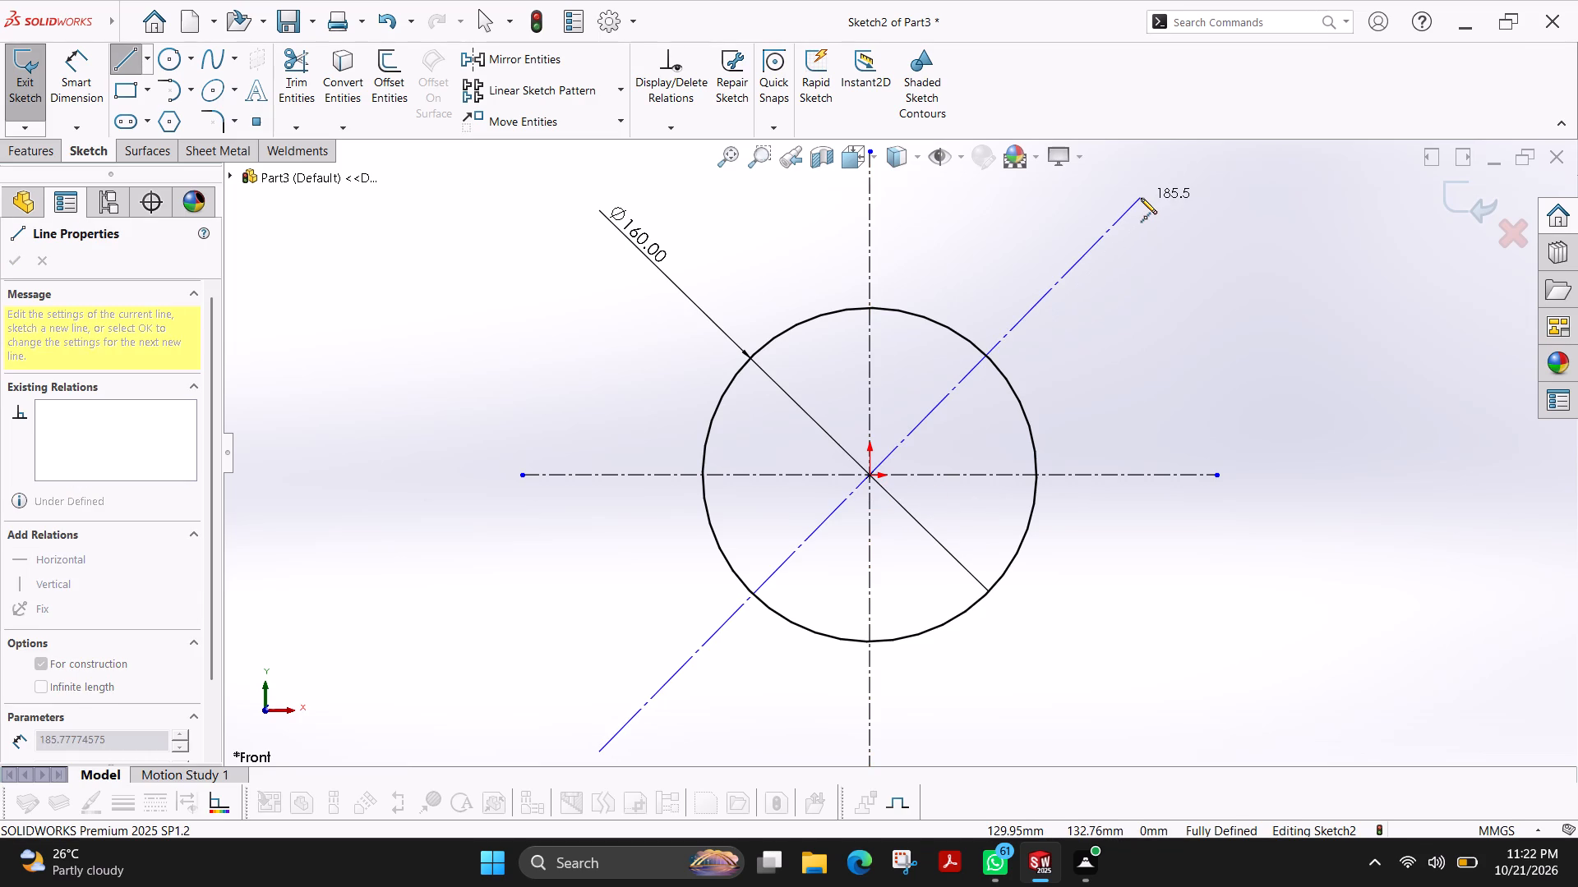
{"action": "left_click", "coordinate": [1141, 198]}
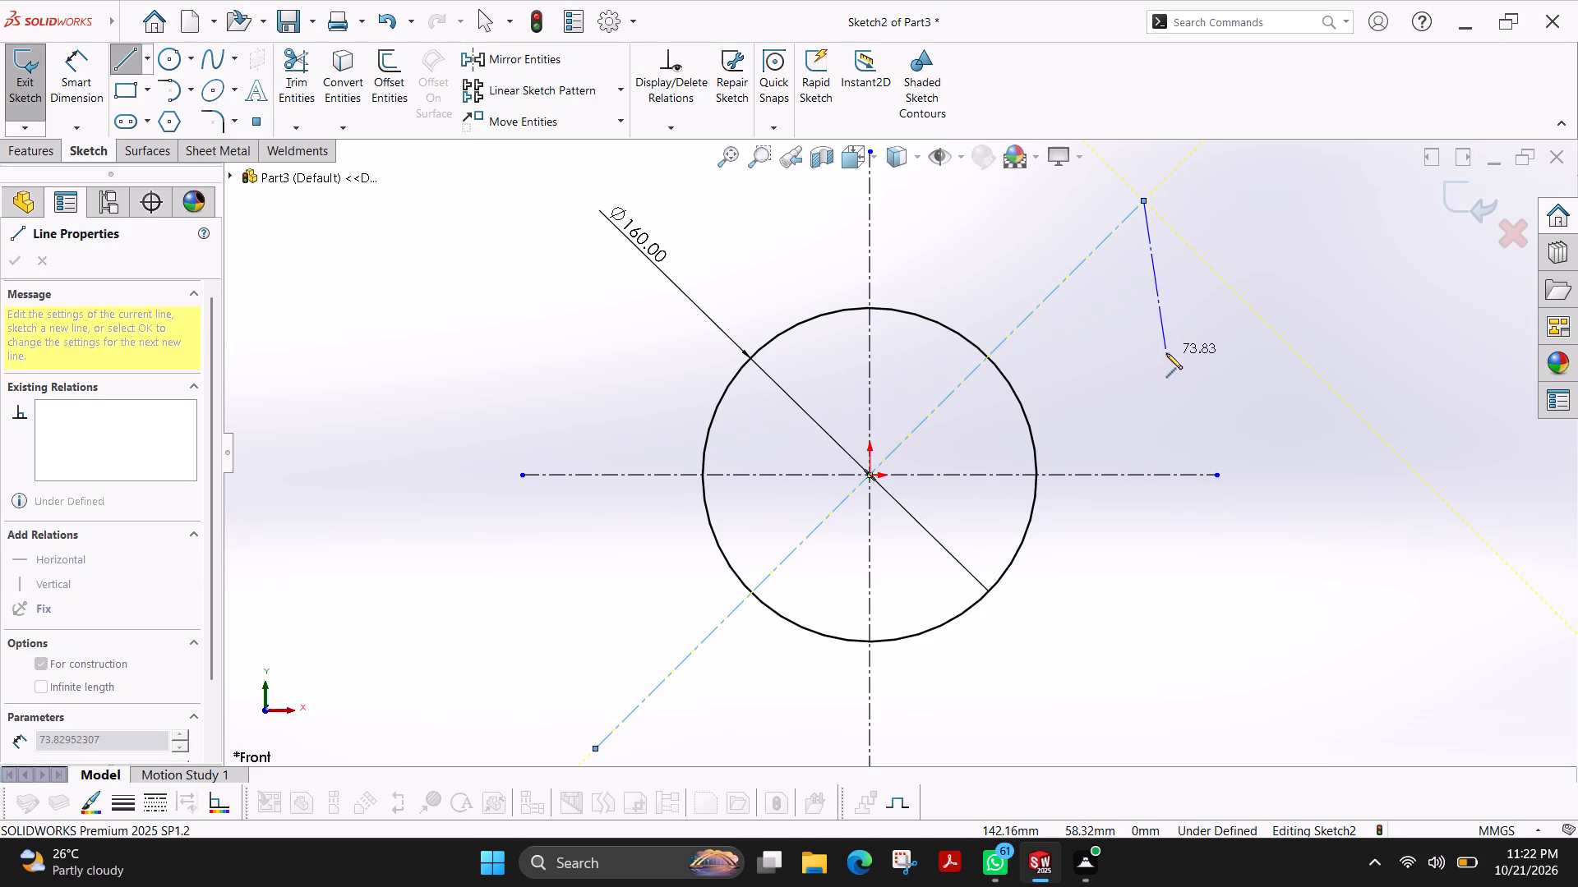
{"action": "key", "text": "Escape"}
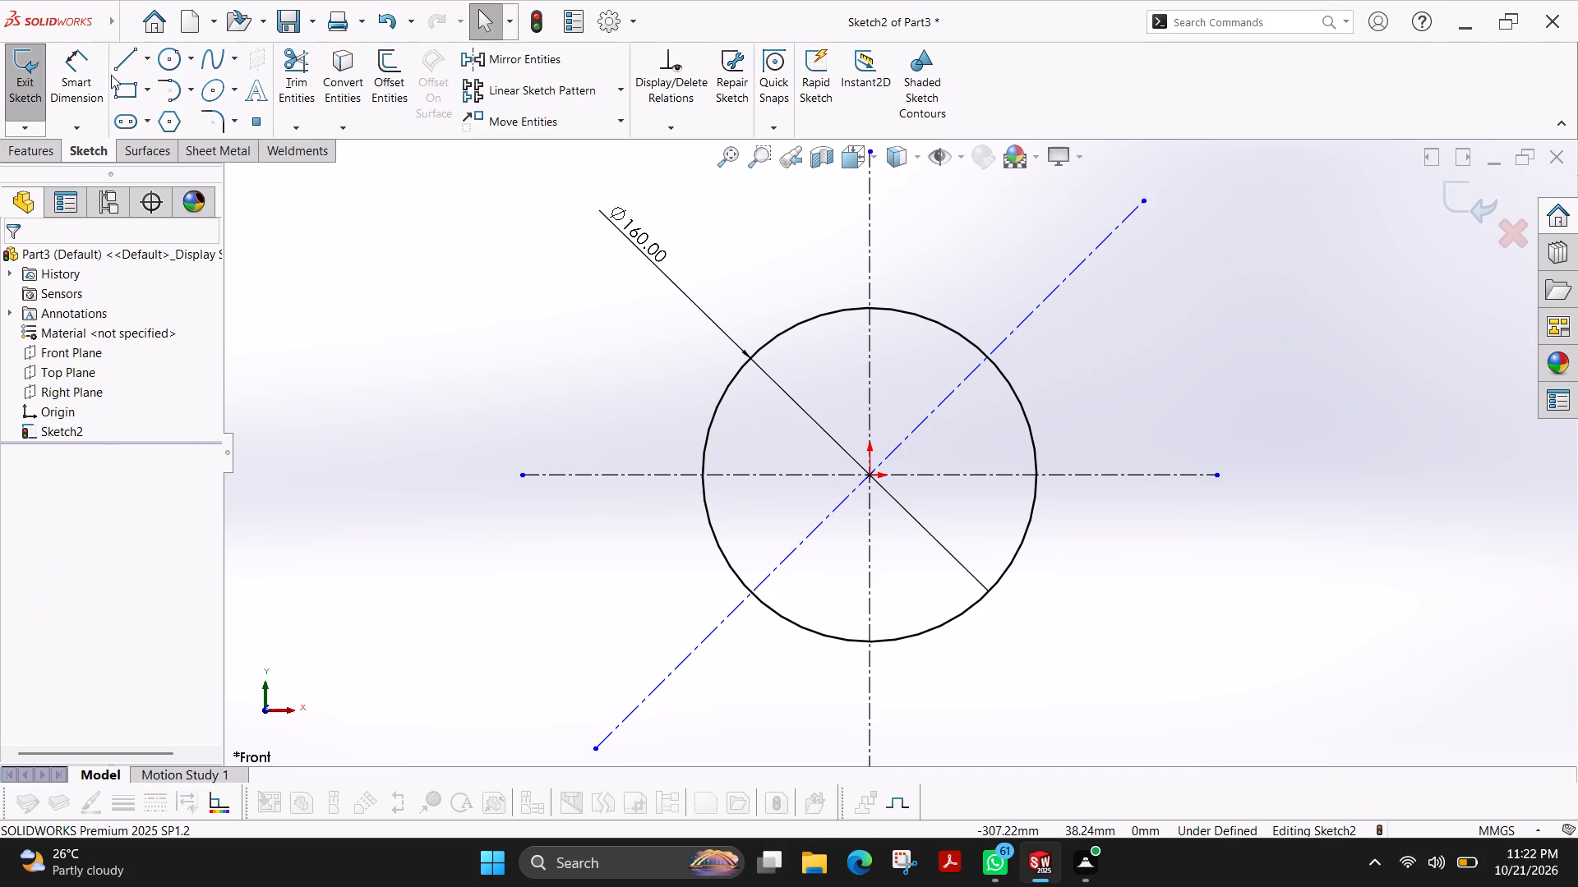
Draw a second construction midpoint line centred on the origin, rising to the upper left, about 146 mm to each side.
{"action": "left_click", "coordinate": [120, 71]}
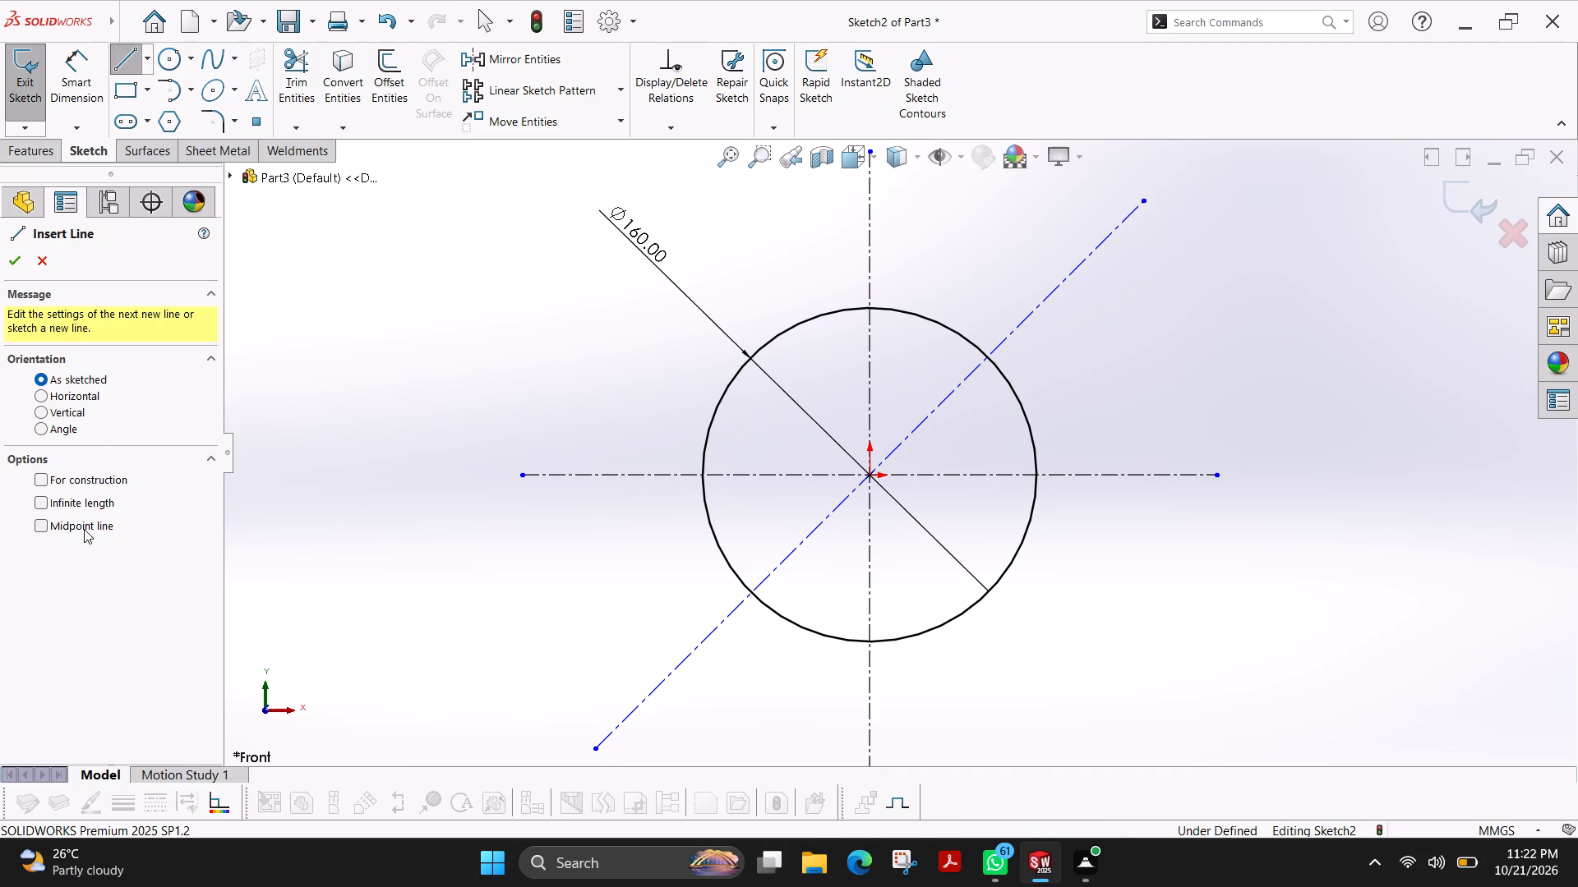
{"action": "left_click", "coordinate": [84, 529]}
{"action": "left_click", "coordinate": [98, 474]}
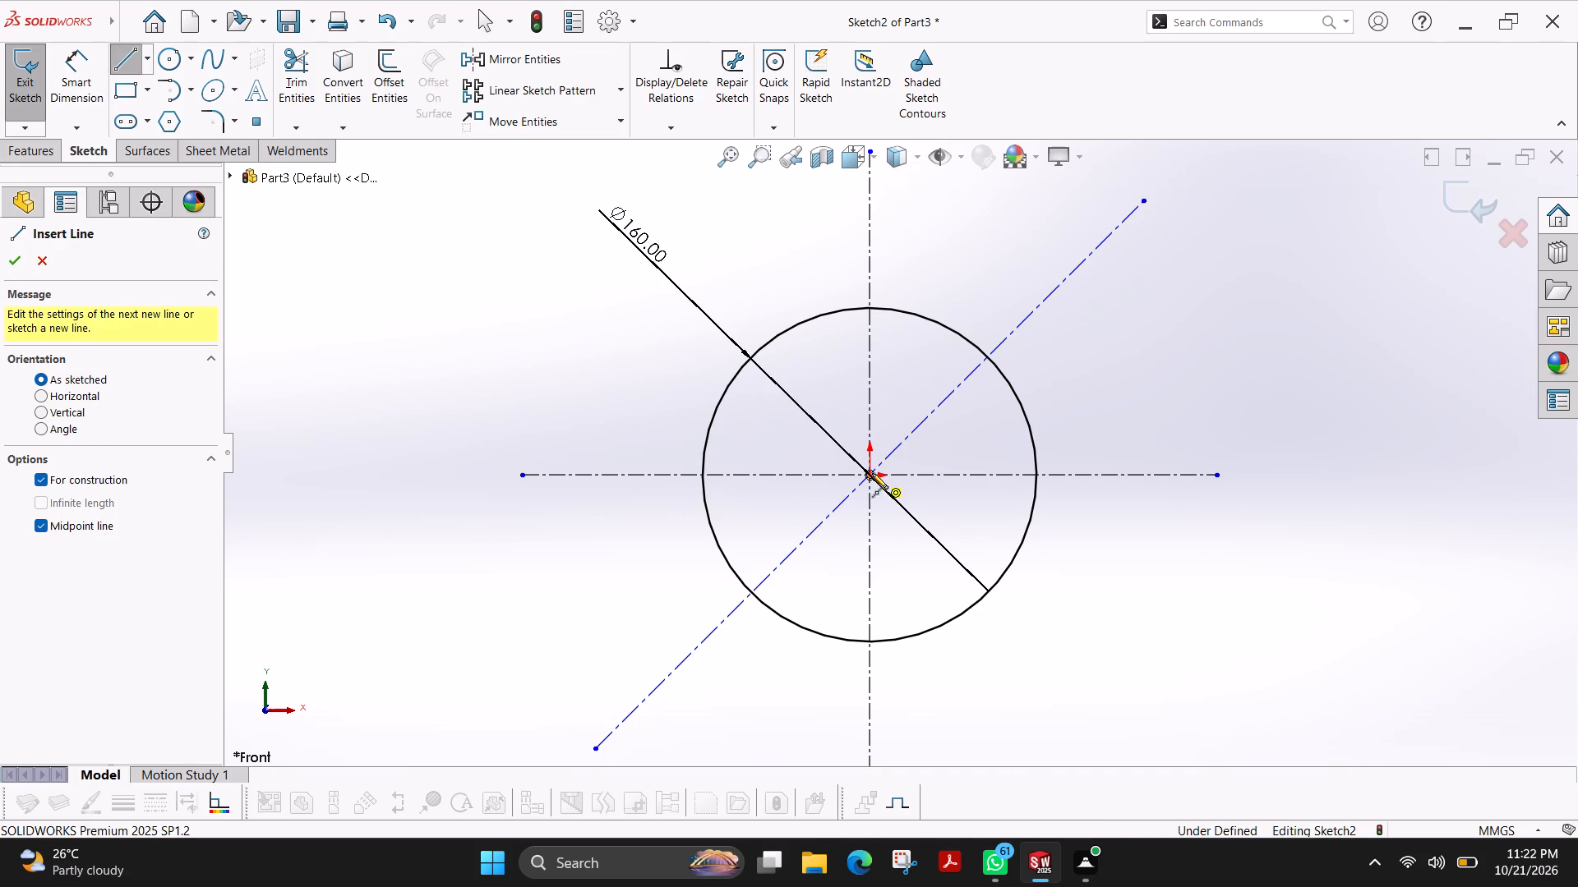
{"action": "left_click", "coordinate": [870, 474]}
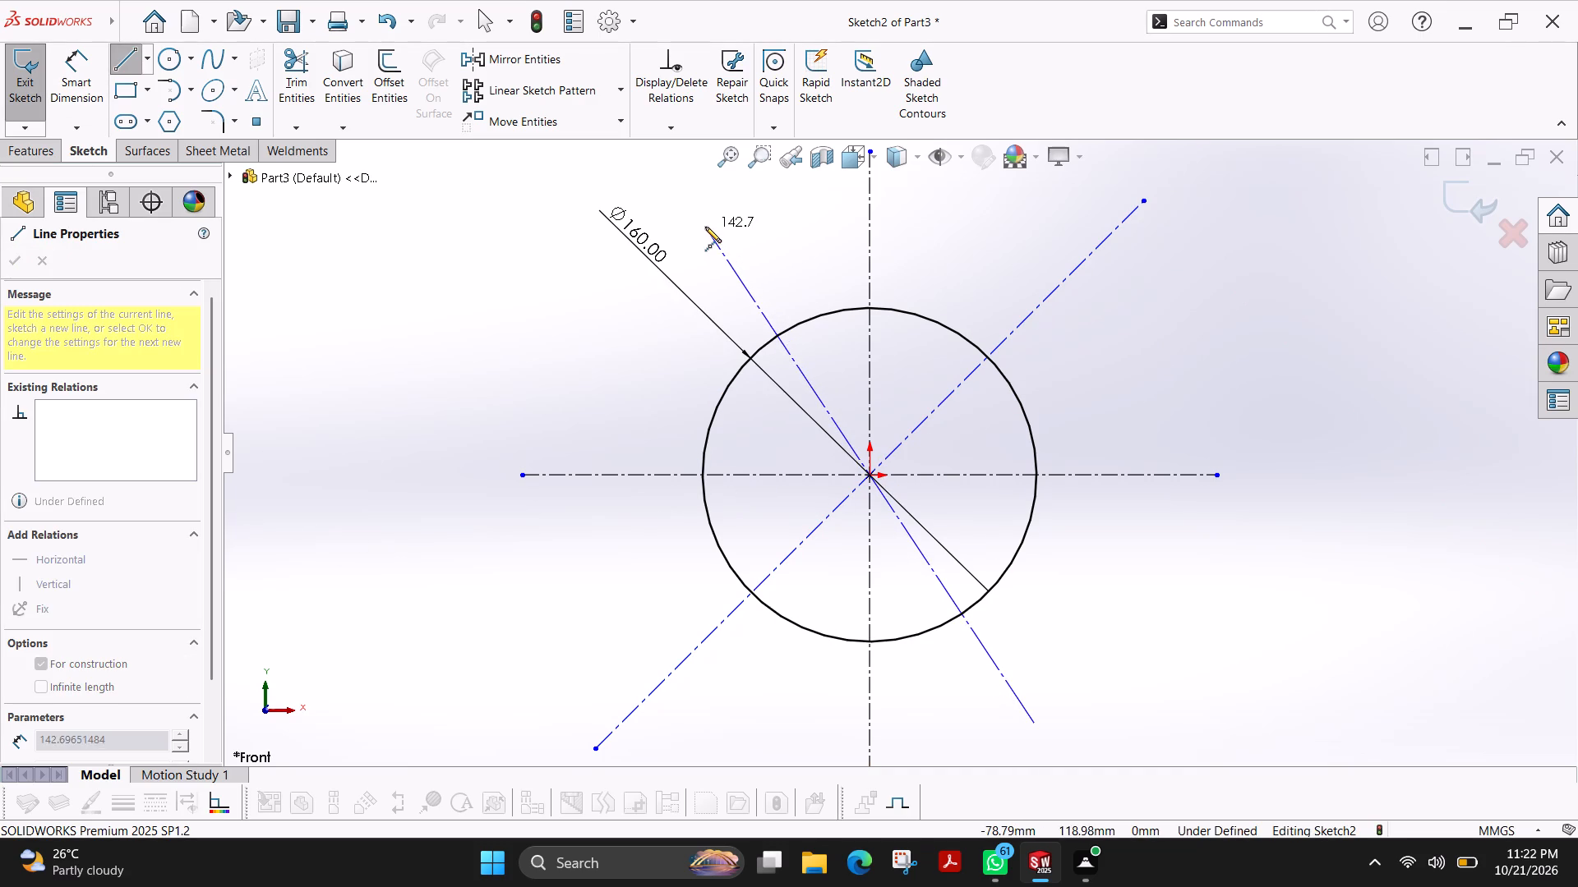
{"action": "left_click", "coordinate": [705, 219]}
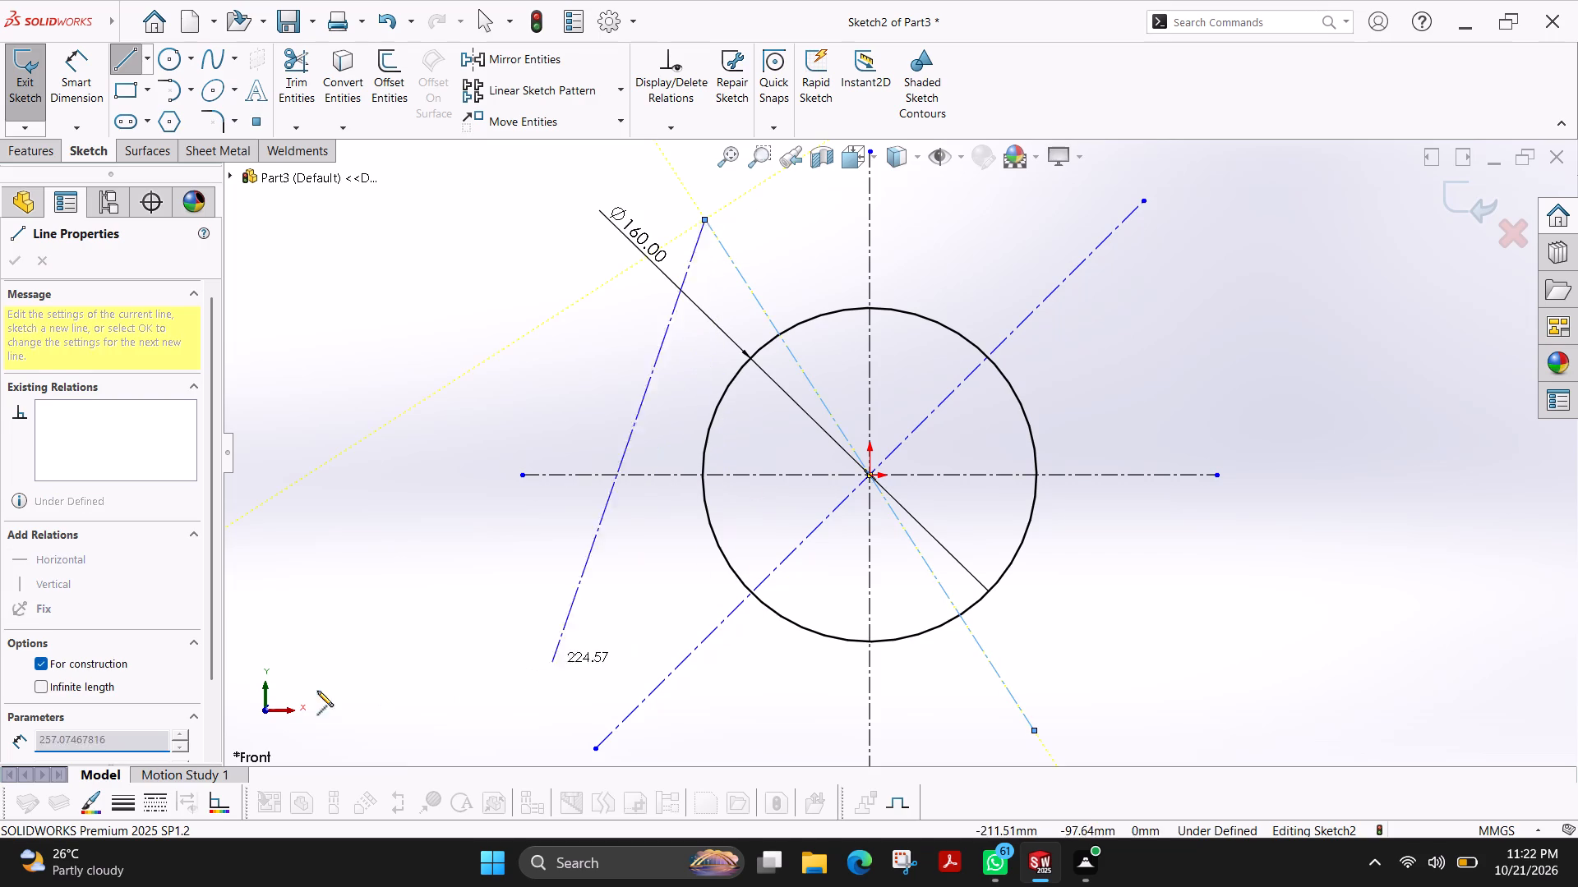
{"action": "key", "text": "Escape"}
{"action": "key", "text": "Escape"}
Move the 160 mm diameter dimension lower, into the clear space left of the circle.
{"action": "left_click_drag", "start_coordinate": [625, 232], "coordinate": [570, 264]}
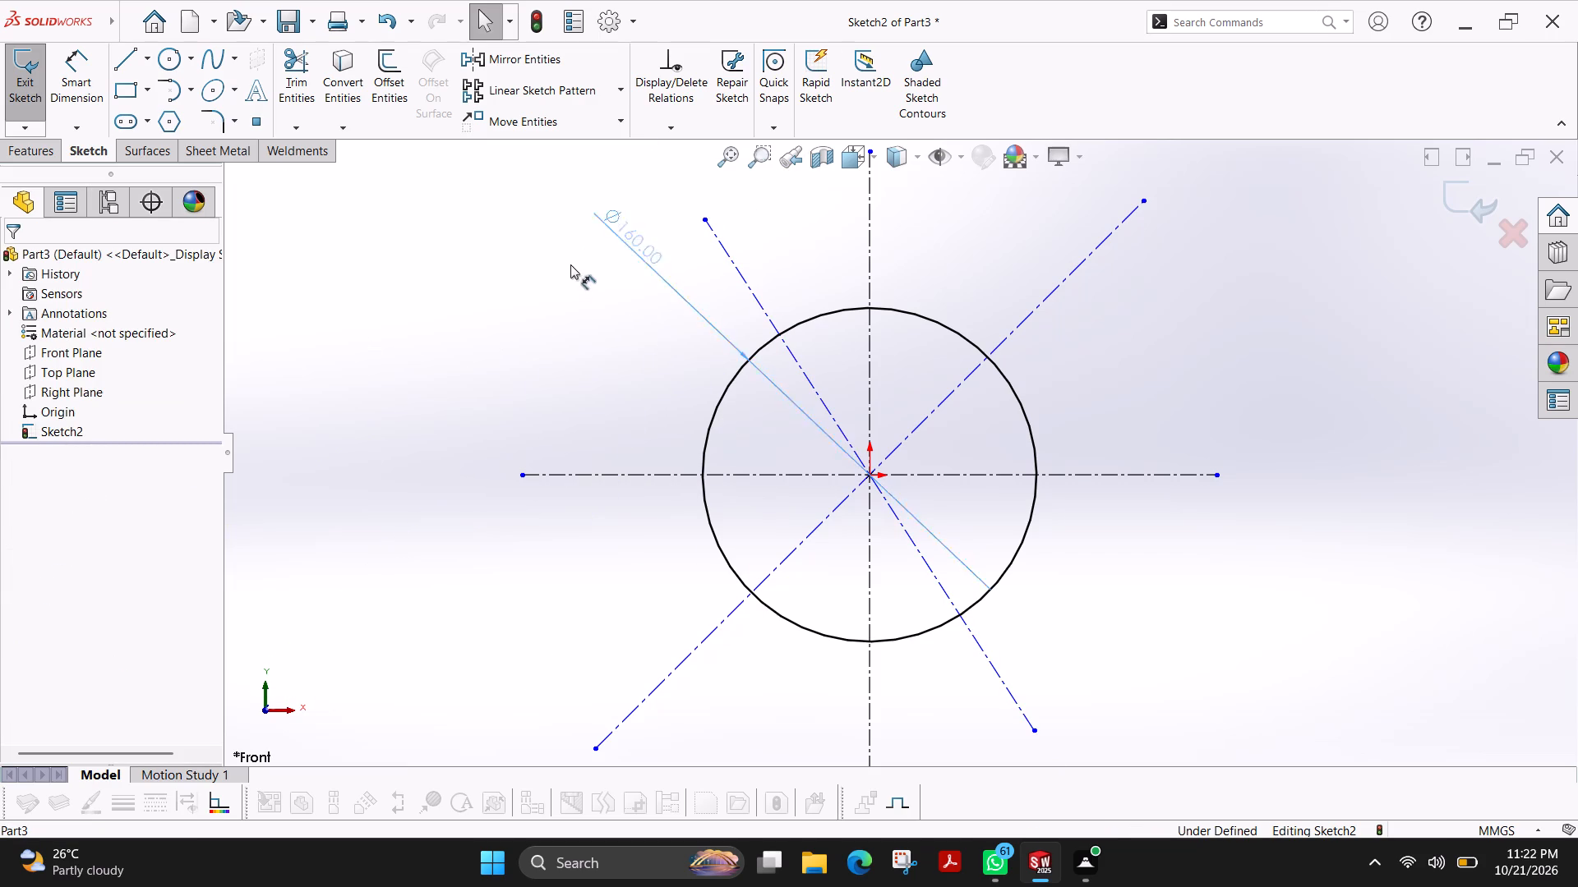
{"action": "left_click_drag", "start_coordinate": [570, 264], "coordinate": [440, 353]}
{"action": "key", "text": "Escape"}
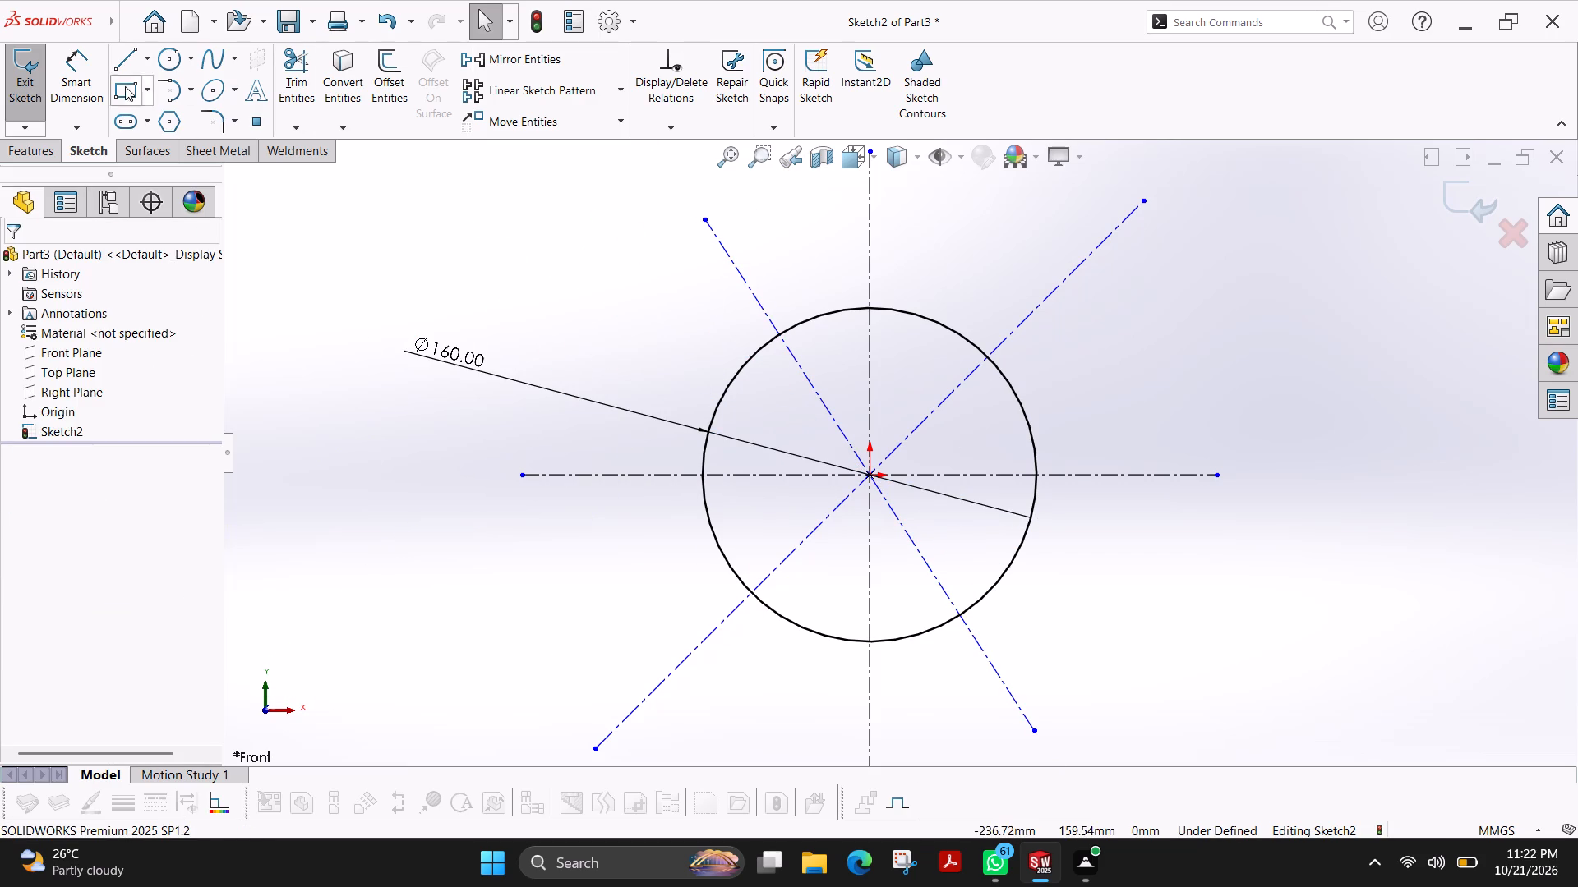
Dimension each diagonal construction line at 45° from the vertical centreline, above the origin.
{"action": "left_click", "coordinate": [89, 75]}
{"action": "left_click", "coordinate": [816, 389]}
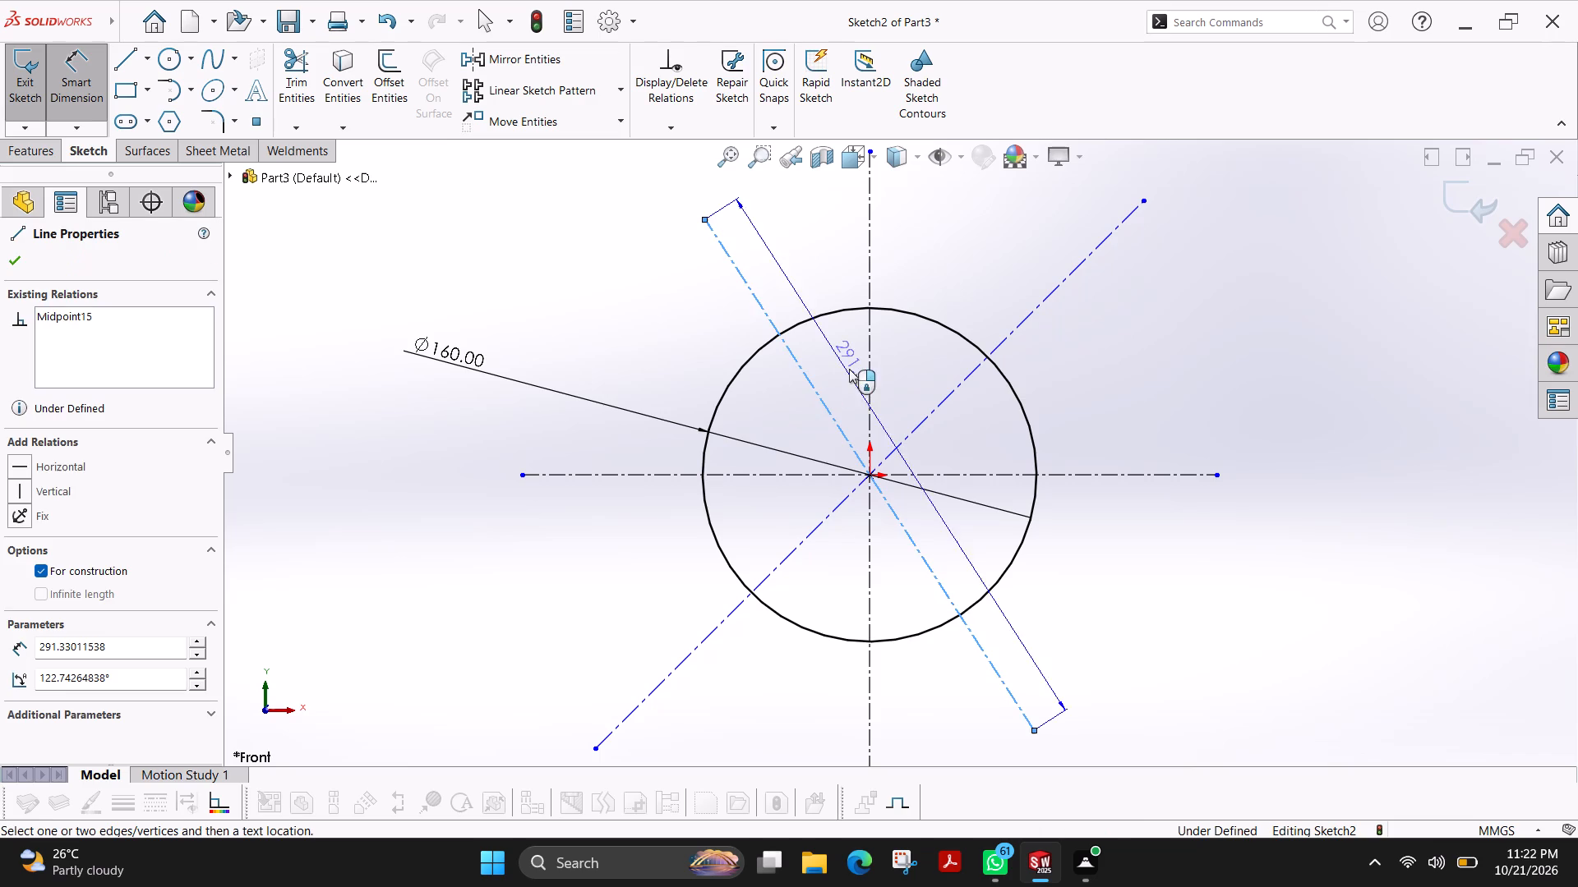
{"action": "left_click", "coordinate": [865, 365]}
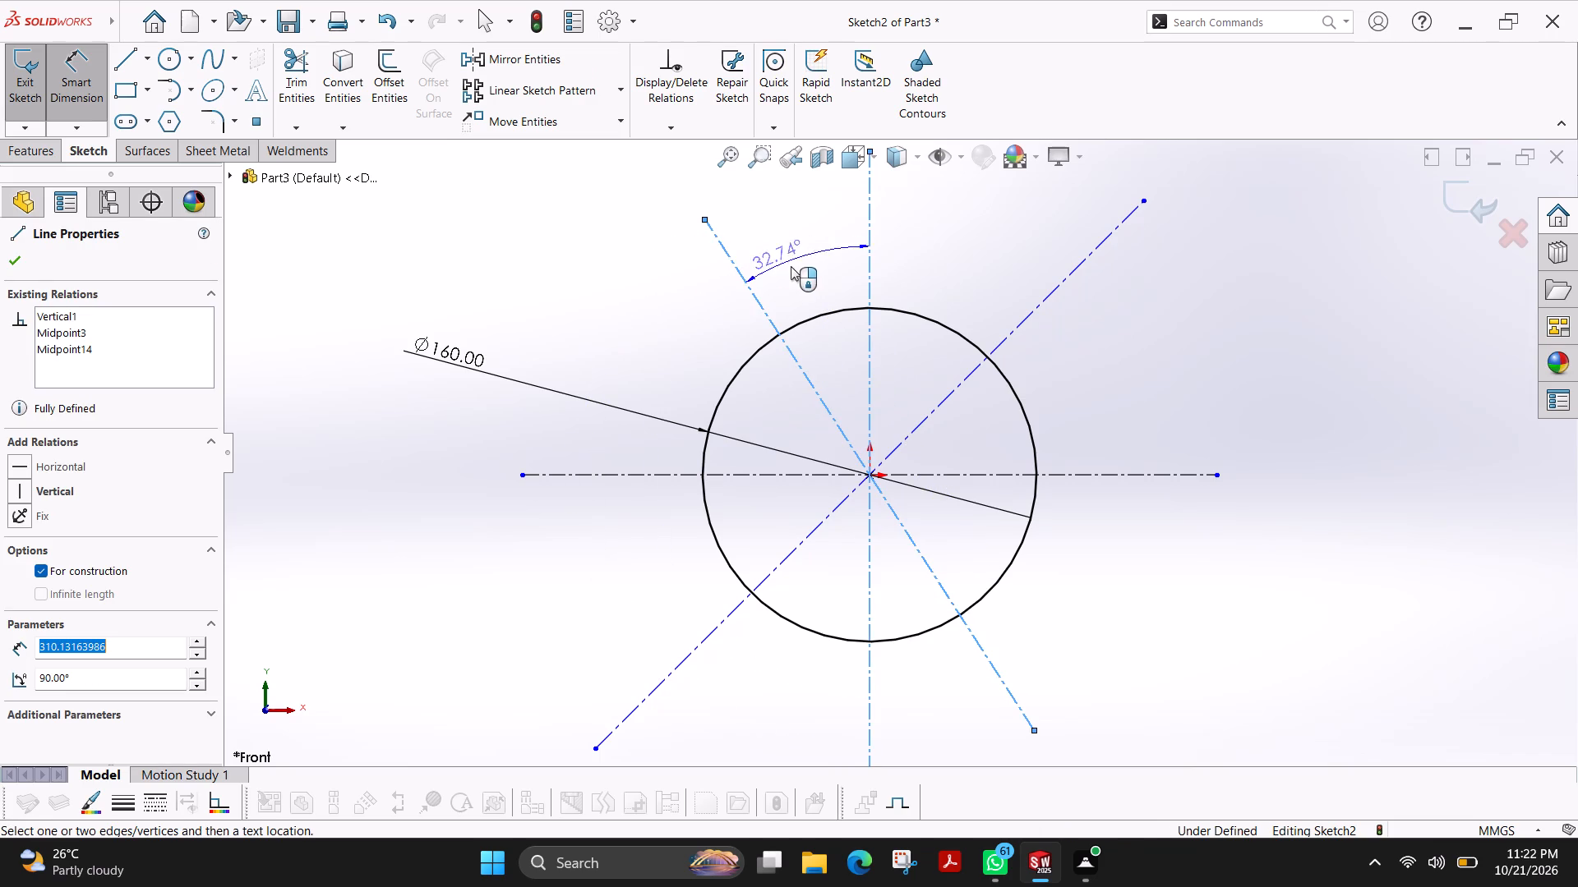
{"action": "left_click", "coordinate": [791, 266]}
{"action": "type", "text": "45"}
{"action": "key", "text": "Return"}
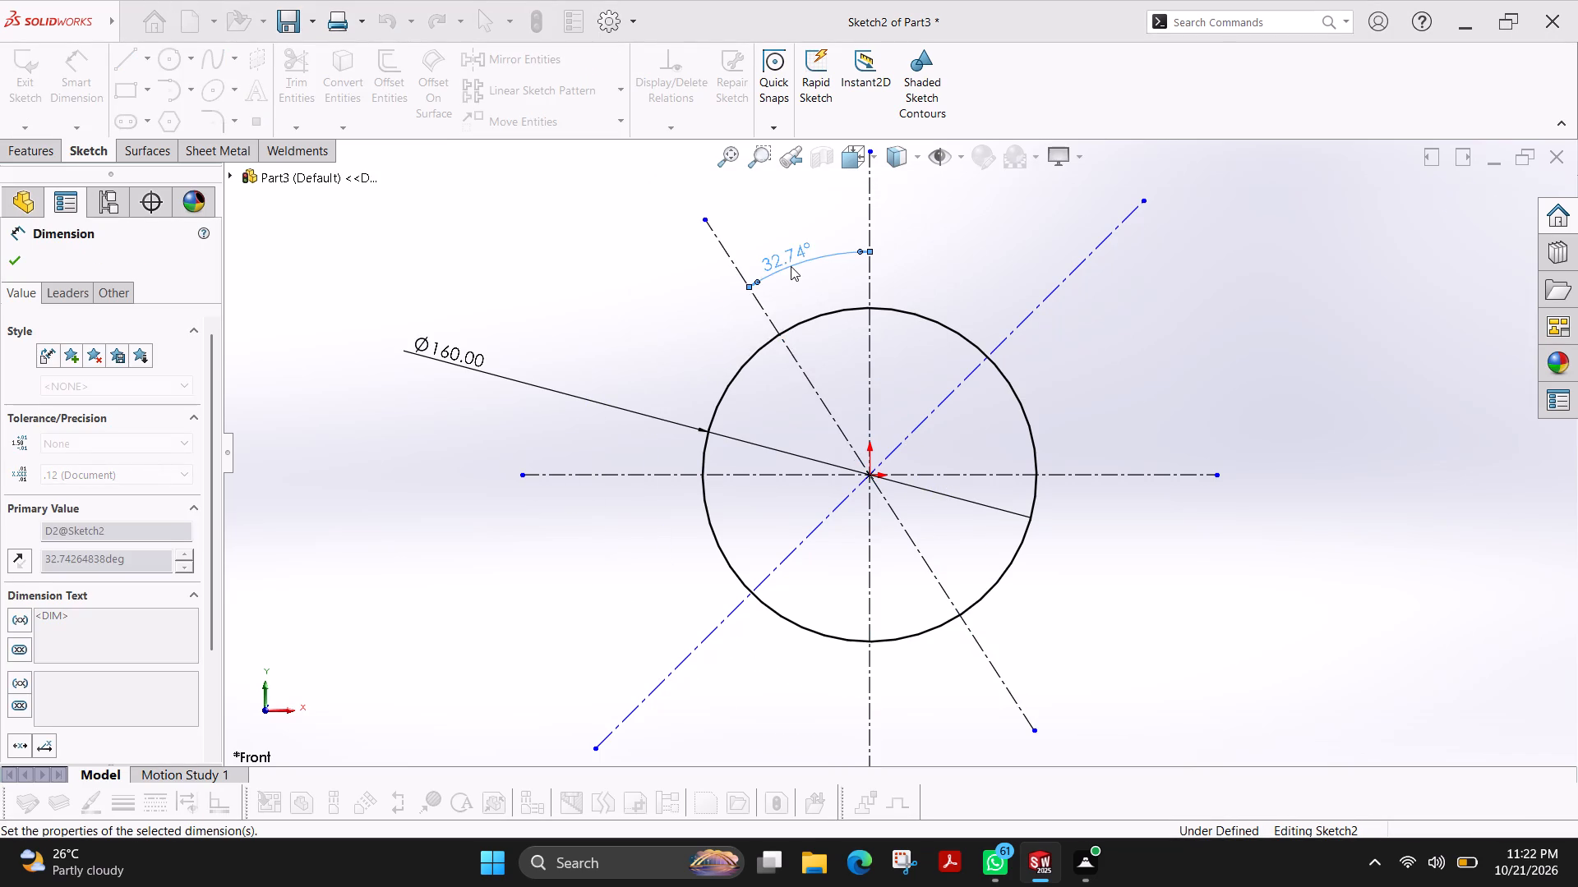
{"action": "left_click", "coordinate": [937, 406]}
{"action": "left_click", "coordinate": [873, 385]}
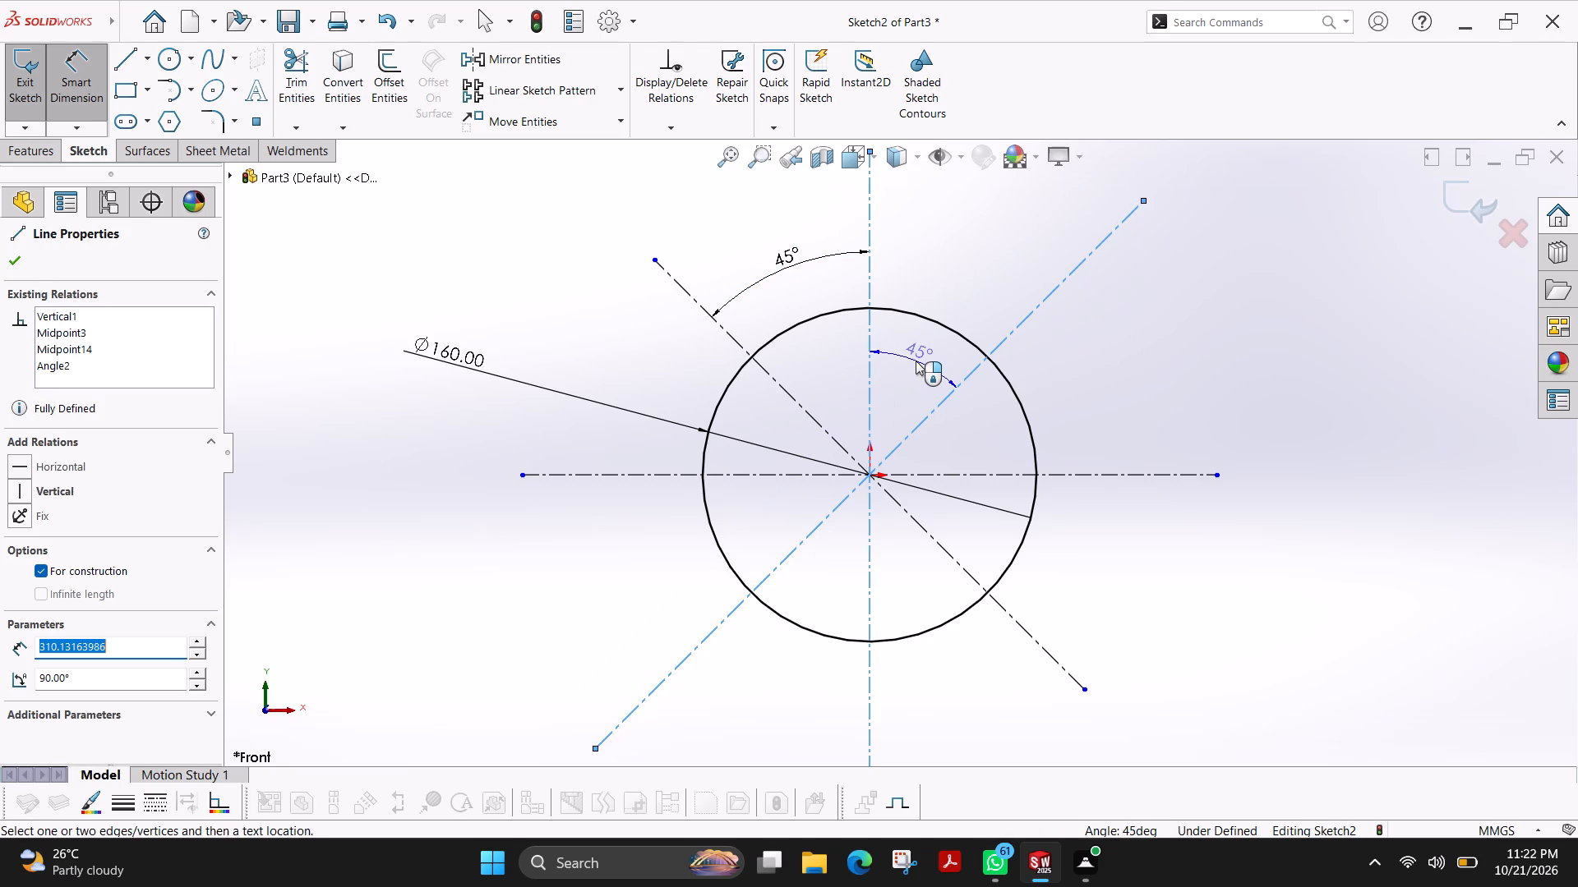
{"action": "left_click", "coordinate": [916, 359]}
{"action": "key", "text": "Return"}
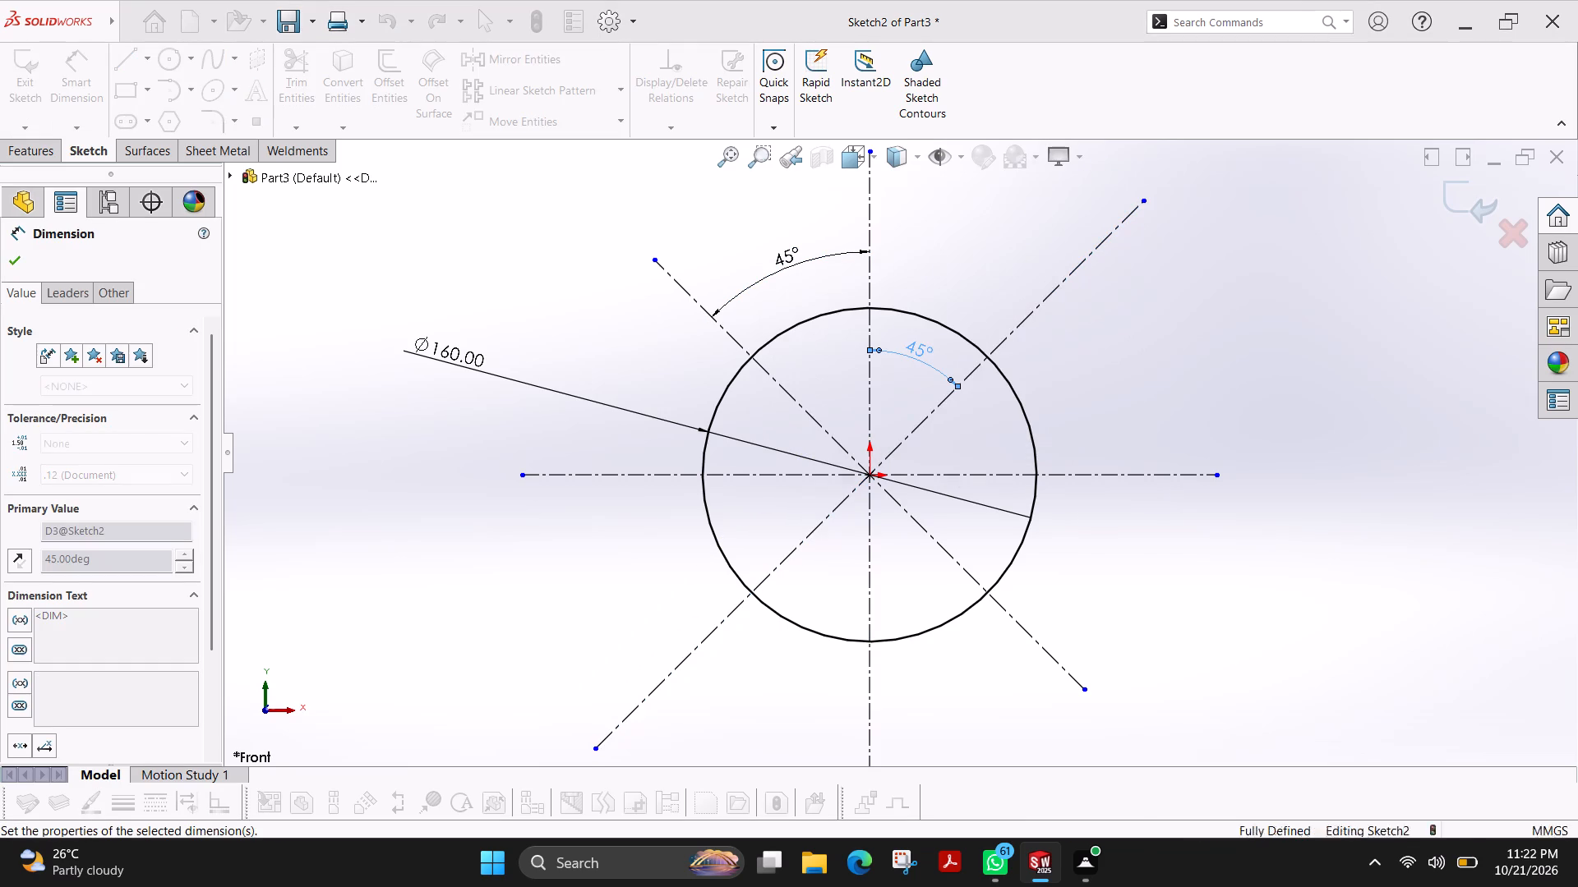
Add driven angle dimensions between the two diagonal construction lines, one on each side of the origin.
{"action": "left_click", "coordinate": [918, 425]}
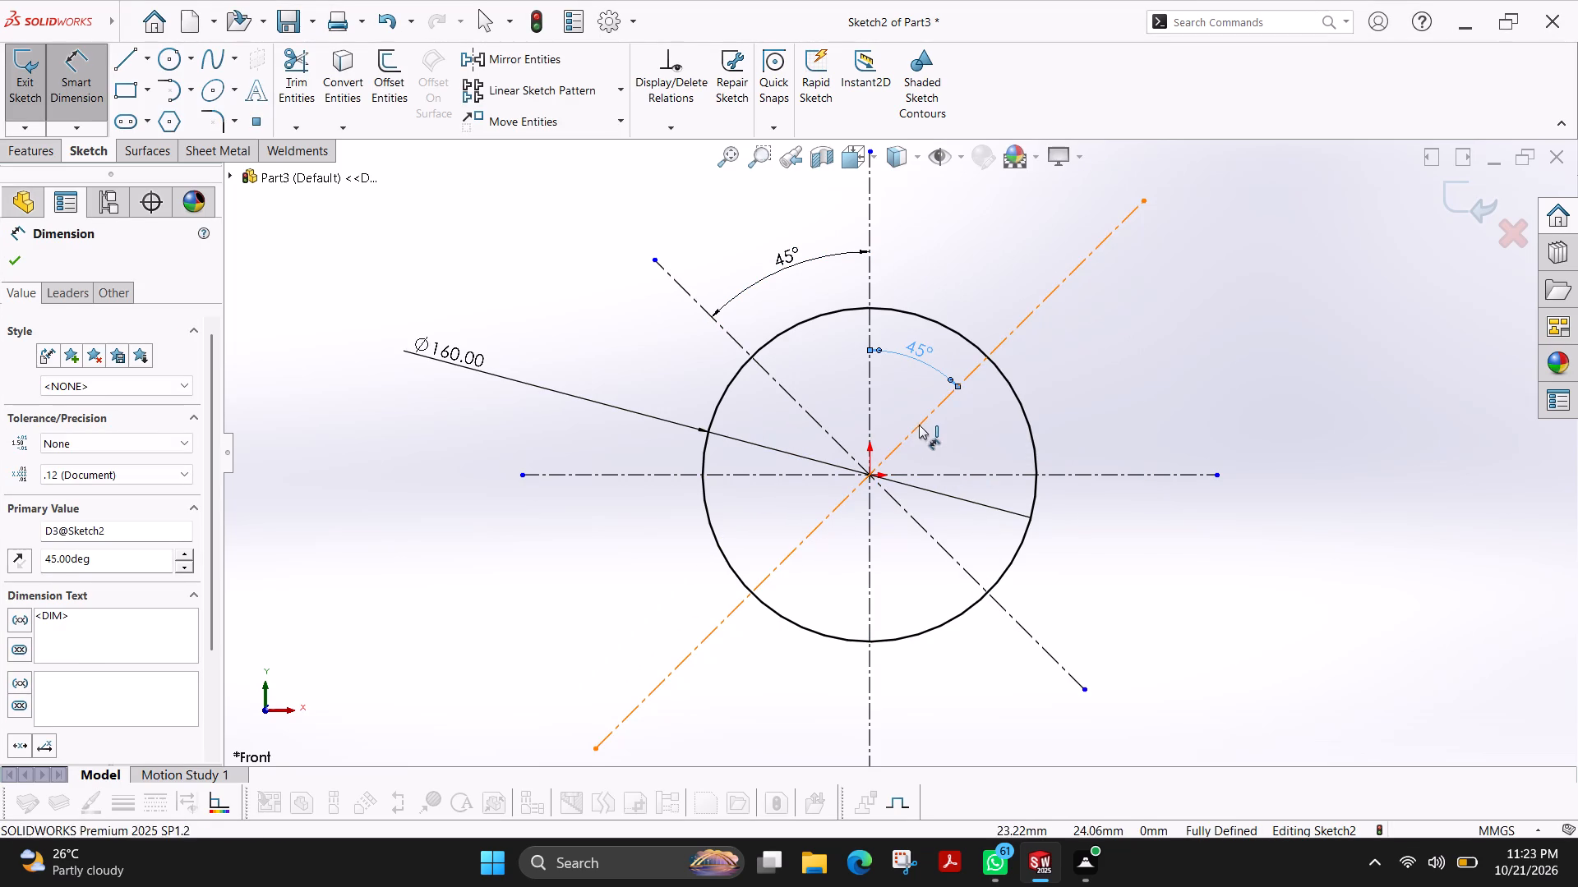
{"action": "left_click", "coordinate": [978, 581]}
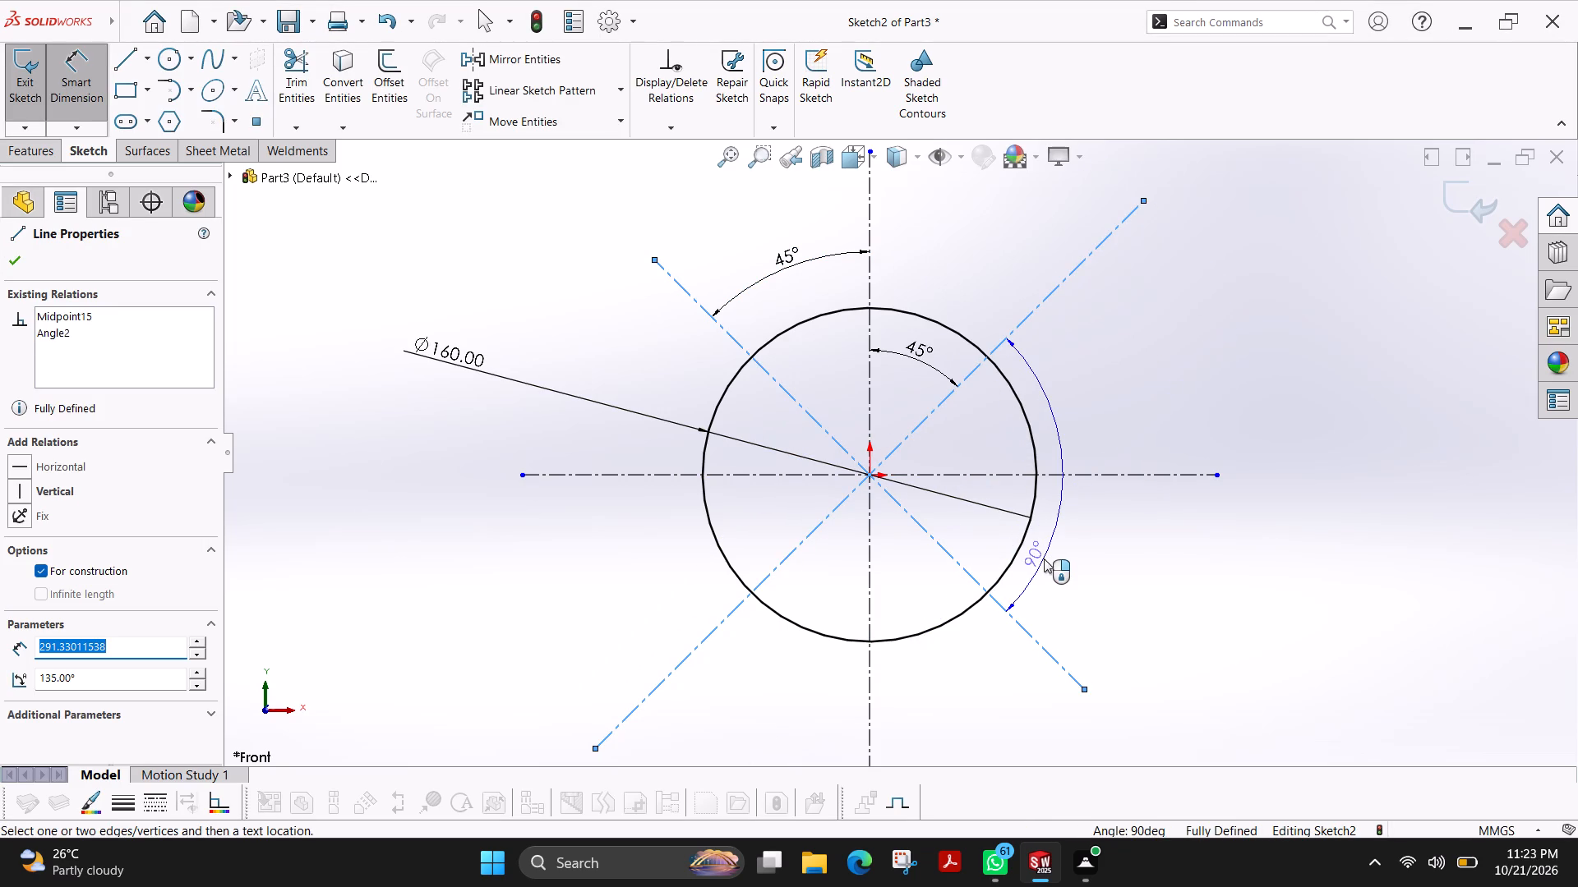
{"action": "left_click", "coordinate": [1044, 558]}
{"action": "key", "text": "Return"}
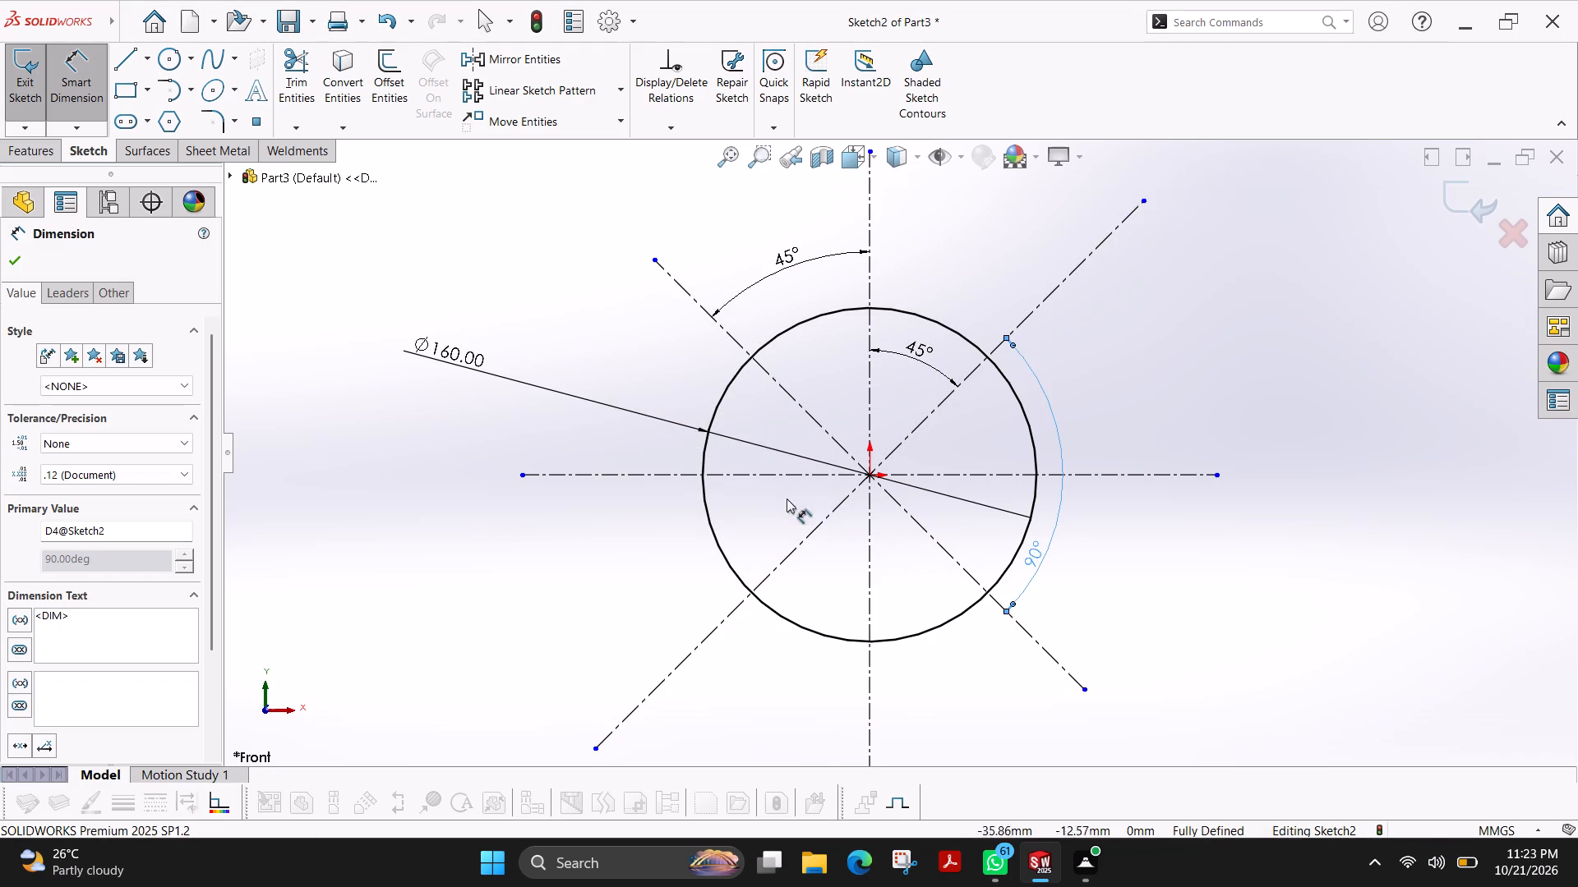
{"action": "left_click", "coordinate": [808, 411]}
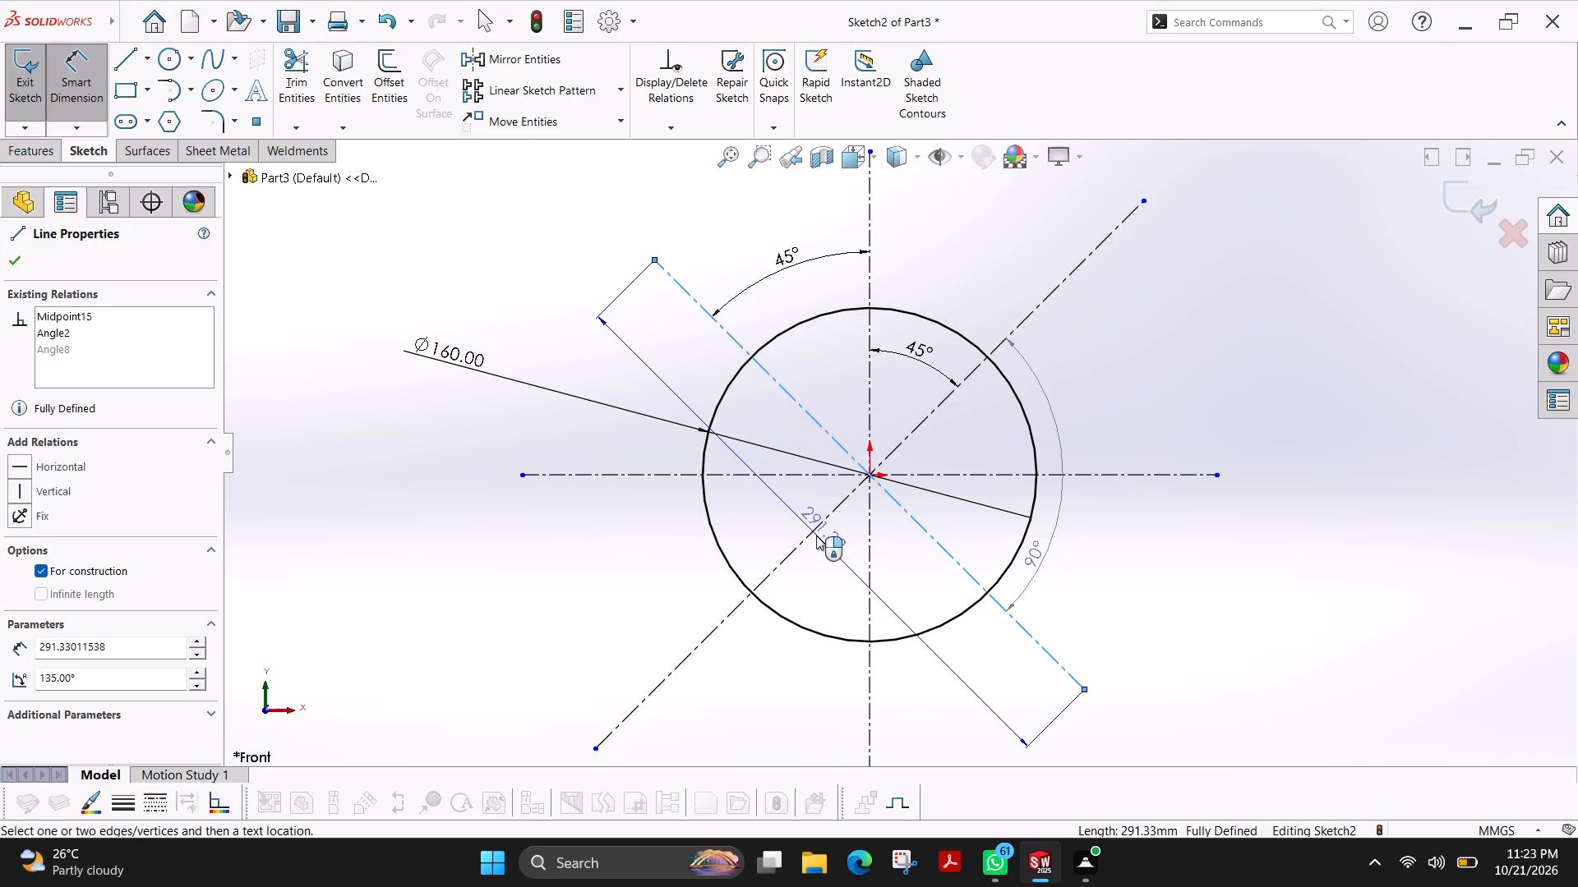
{"action": "left_click", "coordinate": [810, 535]}
{"action": "left_click", "coordinate": [775, 520]}
{"action": "key", "text": "Return"}
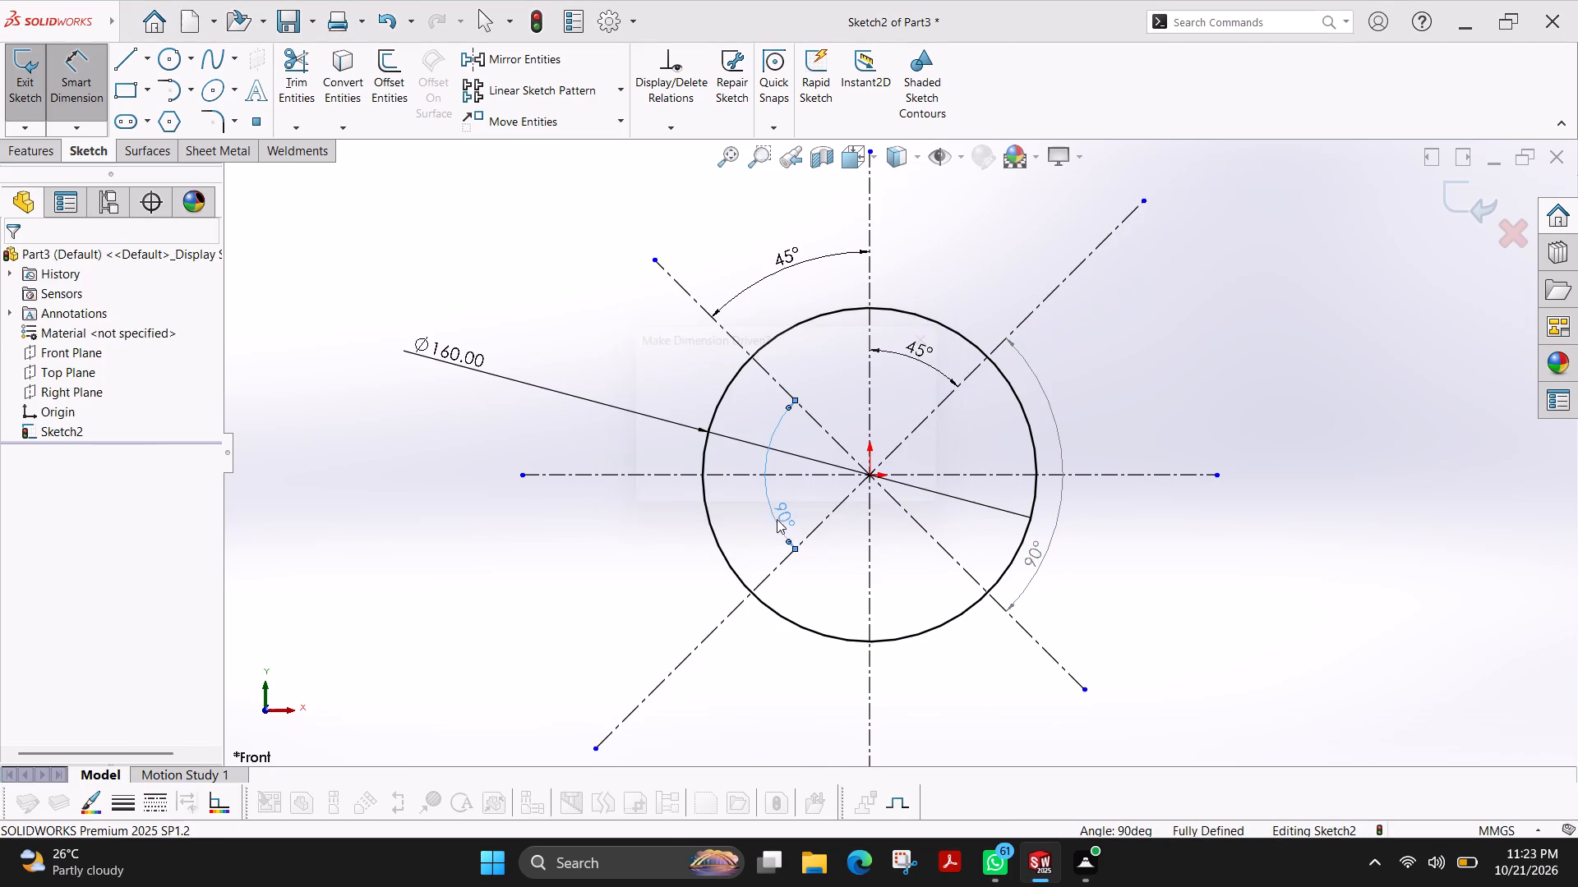
{"action": "key", "text": "Escape"}
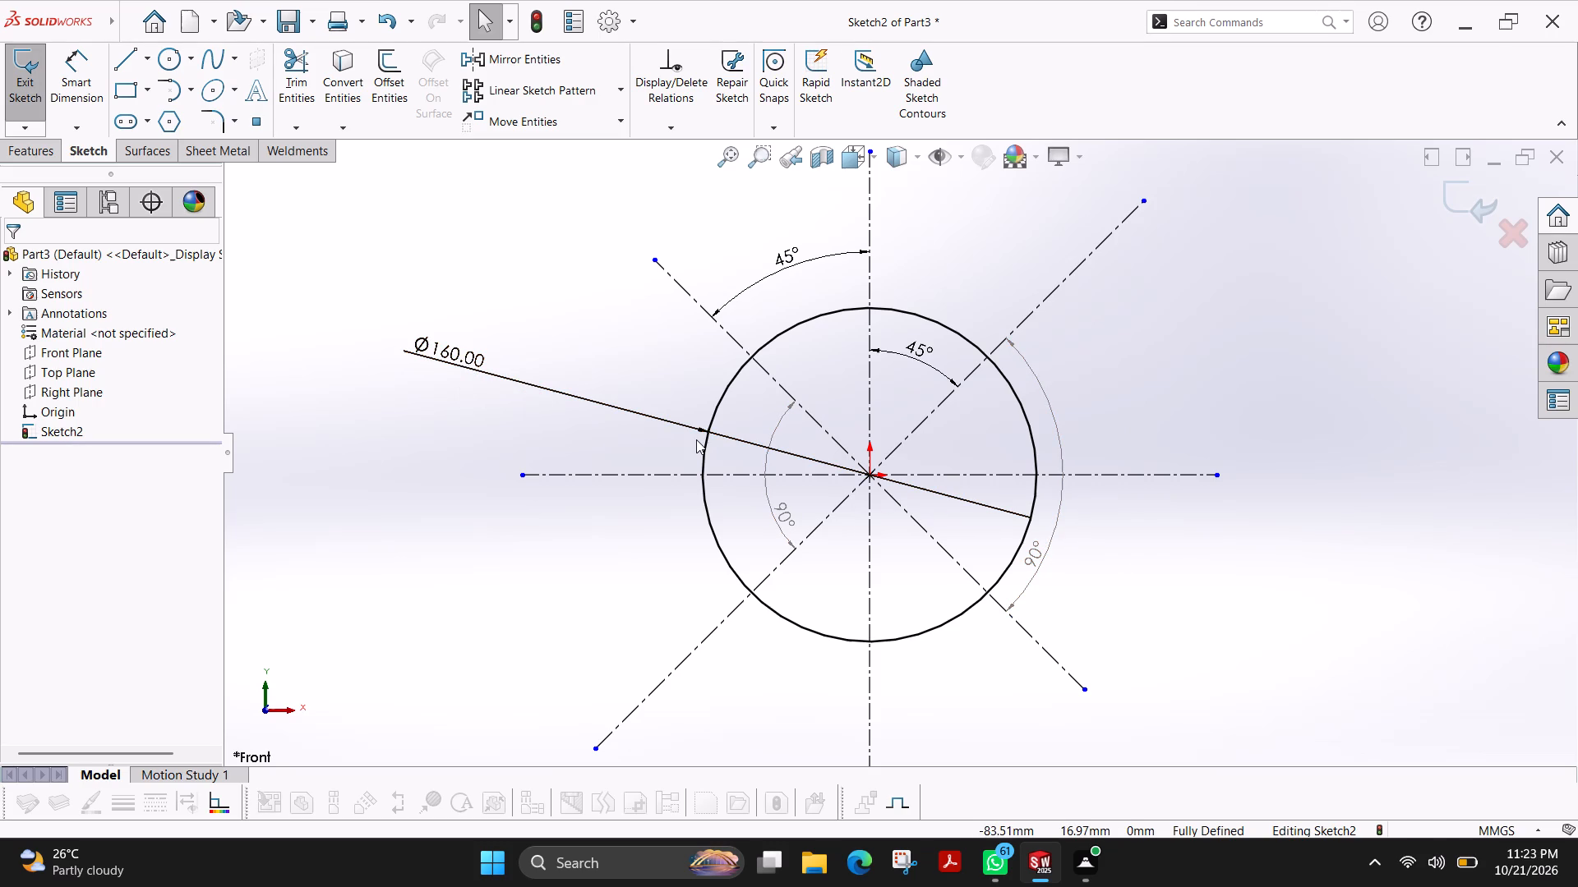
Move the right-hand driven angle dimension and the left-hand 45° dimension inside the circle.
{"action": "left_click_drag", "start_coordinate": [1036, 561], "coordinate": [971, 534]}
{"action": "key", "text": "Return"}
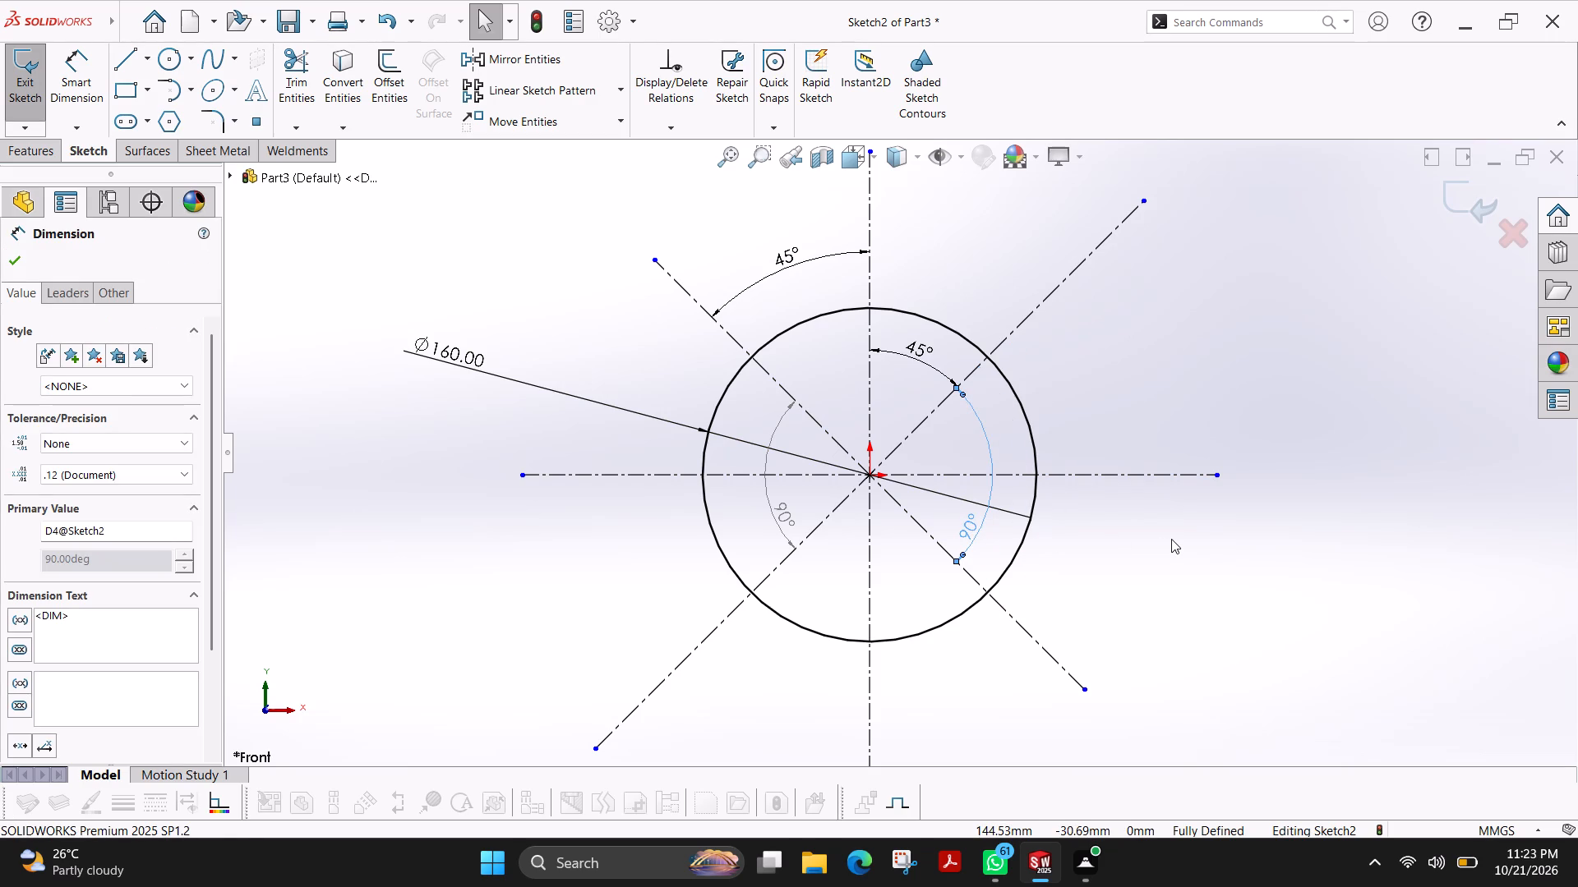
{"action": "key", "text": "Escape"}
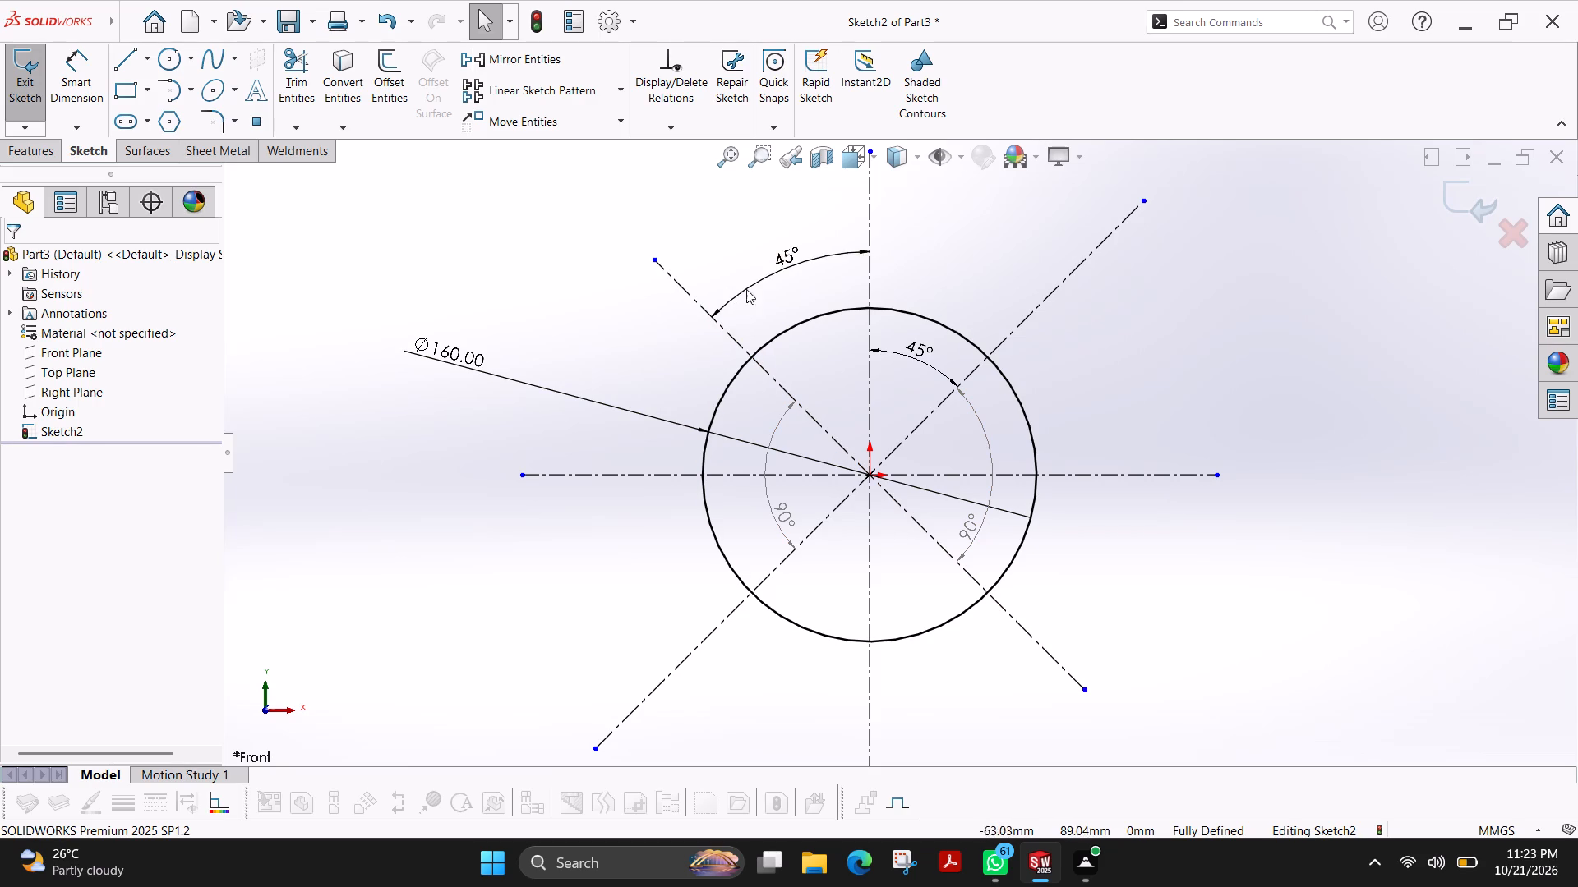
{"action": "left_click_drag", "start_coordinate": [773, 273], "coordinate": [822, 370]}
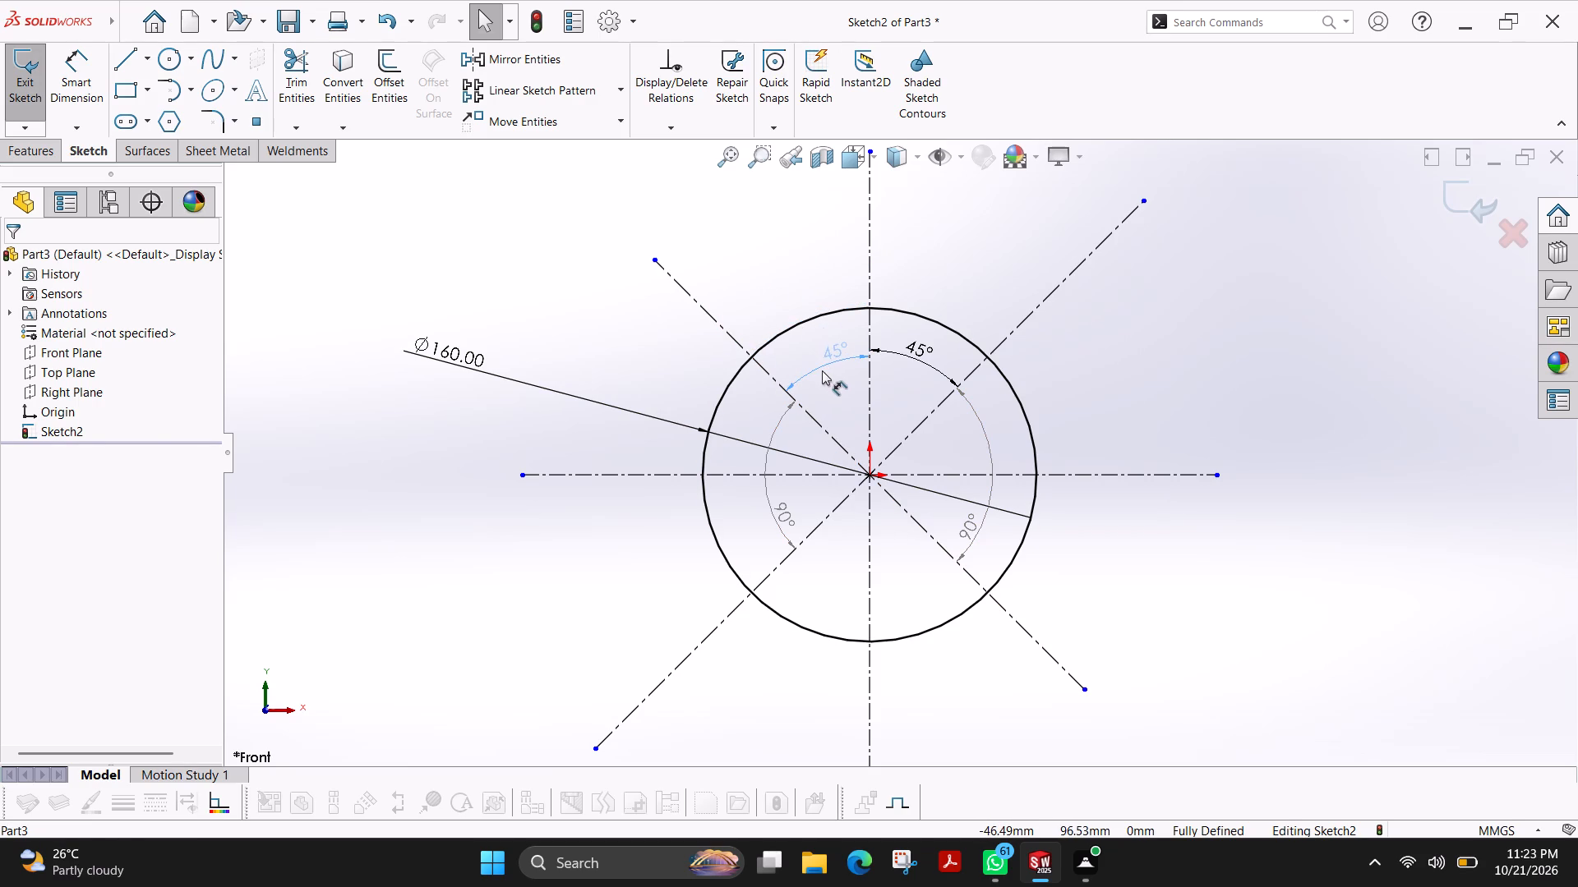
{"action": "left_click_drag", "start_coordinate": [822, 370], "coordinate": [823, 372]}
{"action": "key", "text": "Escape"}
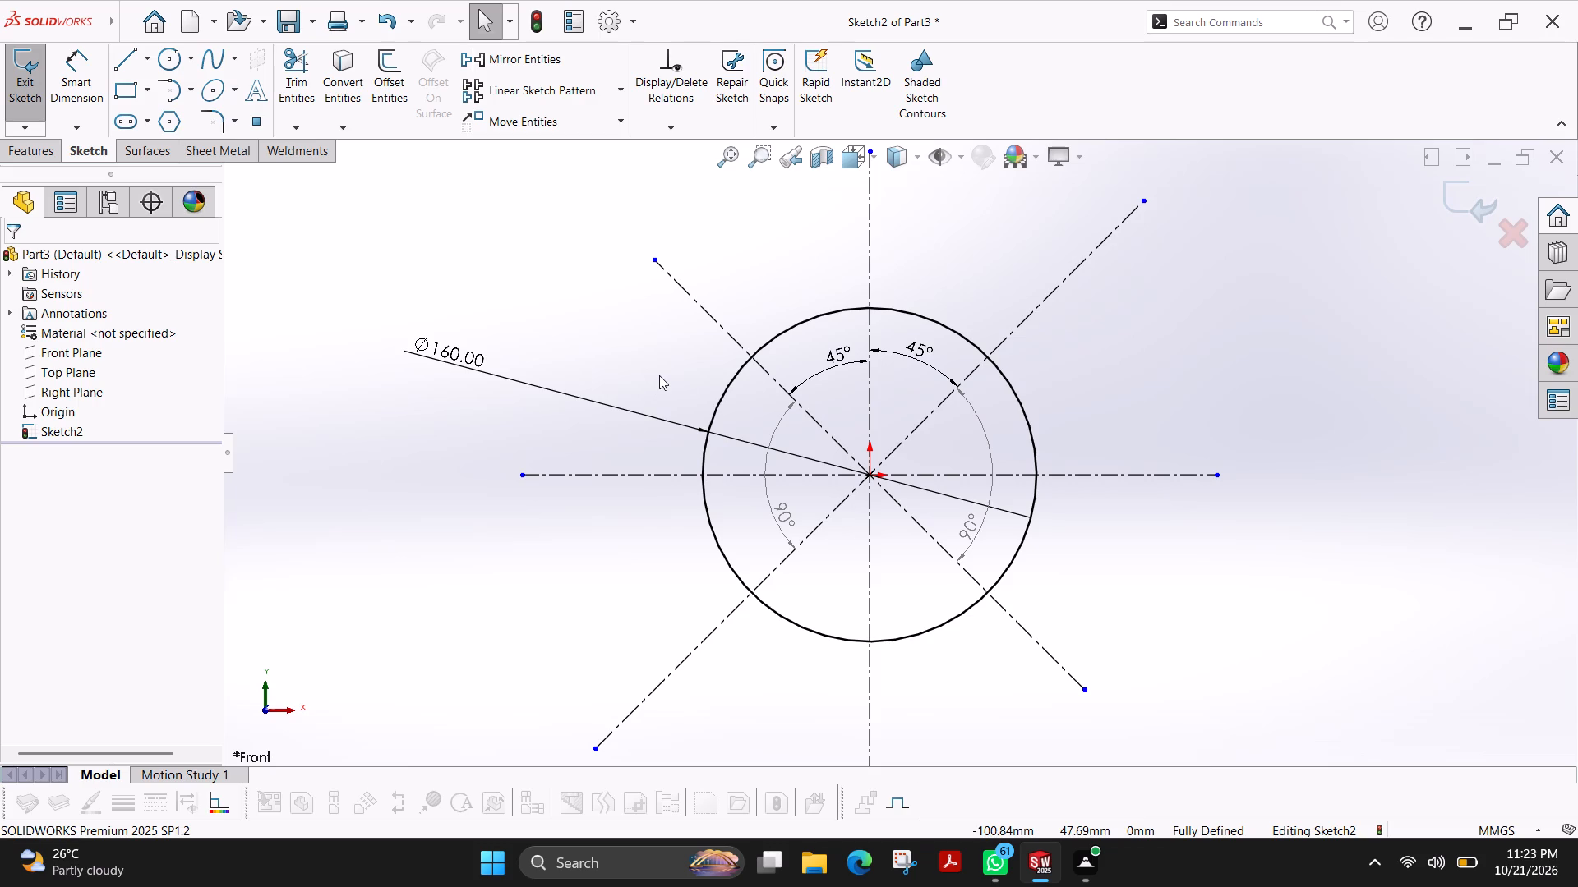
Sketch four circles on the diagonal centrelines outside the 160 mm circle, clockwise from upper left with radii about 10, 12.4, 12.8 and 15.5 mm.
{"action": "scroll", "coordinate": [788, 287], "scroll_direction": "up", "scroll_amount": 1}
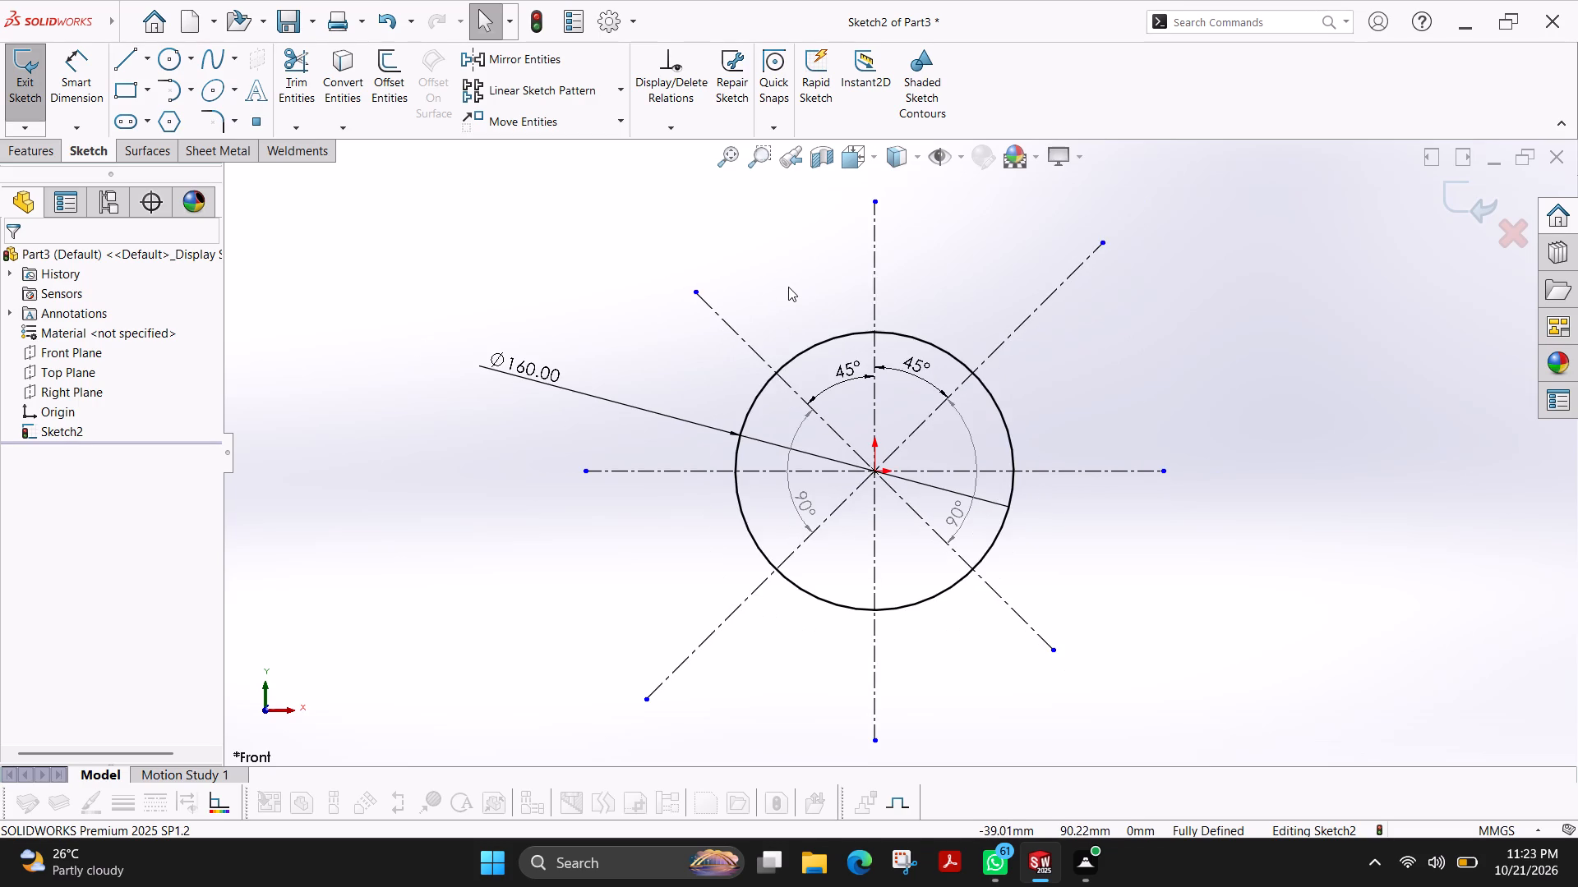
{"action": "scroll", "coordinate": [788, 287], "scroll_direction": "down", "scroll_amount": 1}
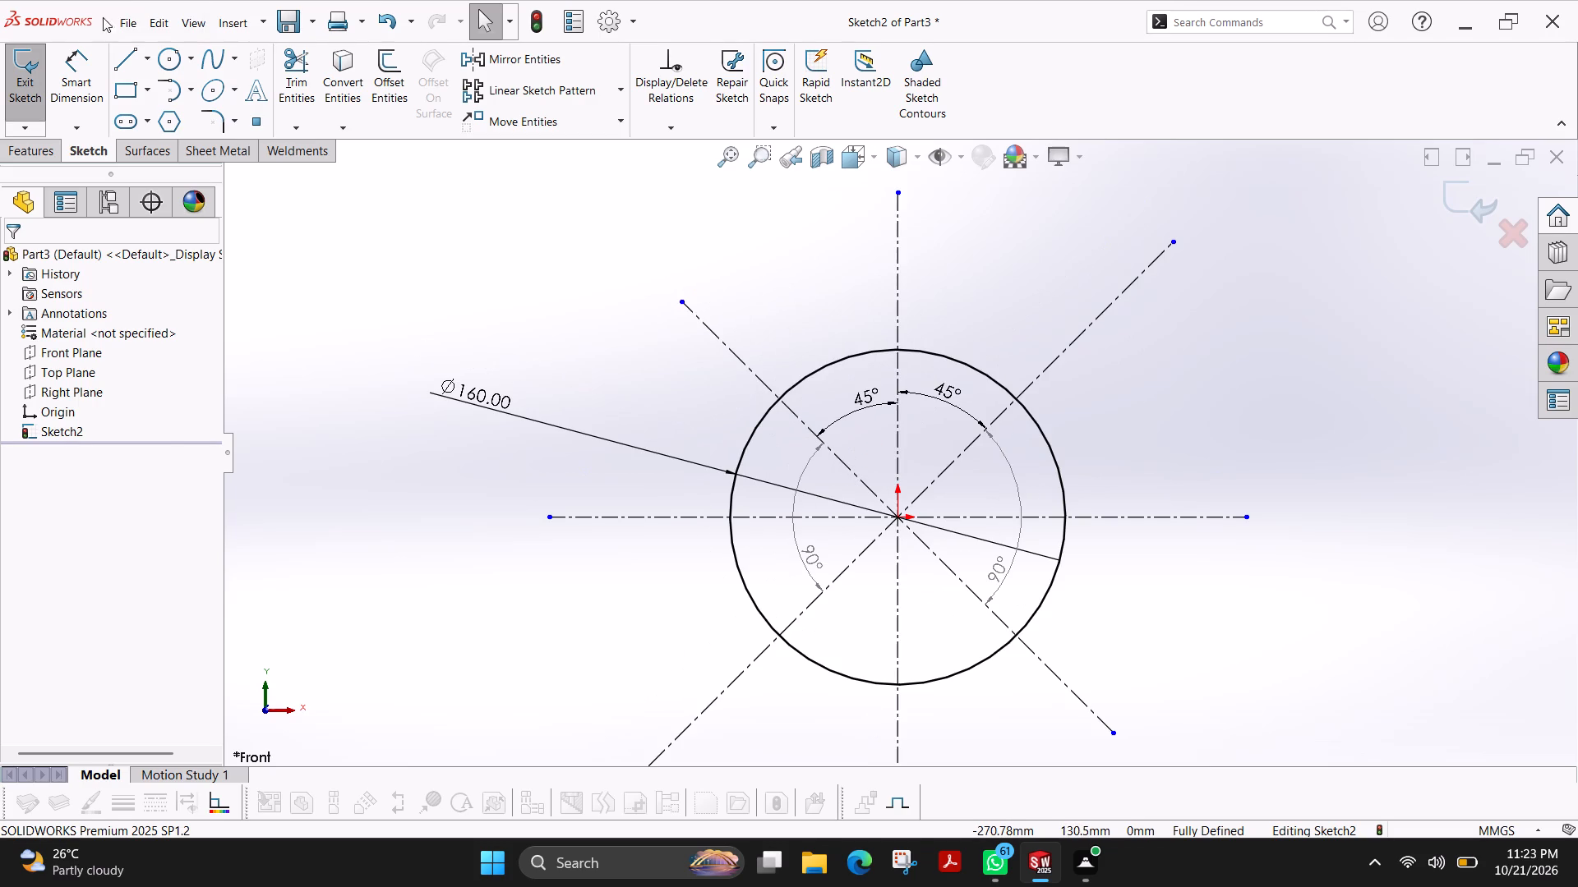
{"action": "left_click", "coordinate": [572, 234]}
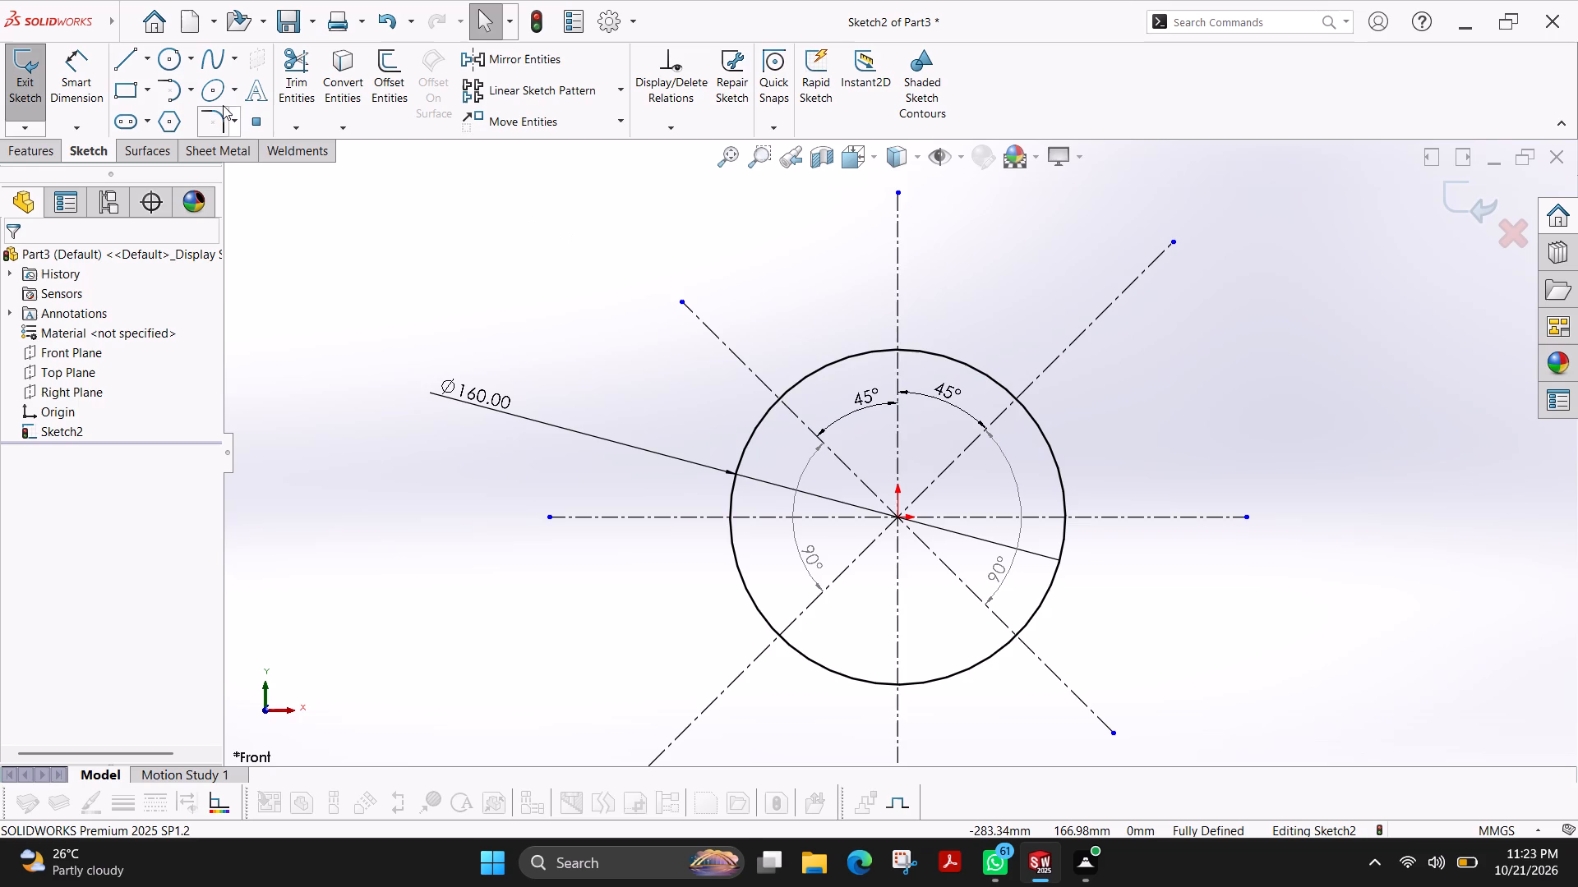
{"action": "left_click", "coordinate": [170, 67]}
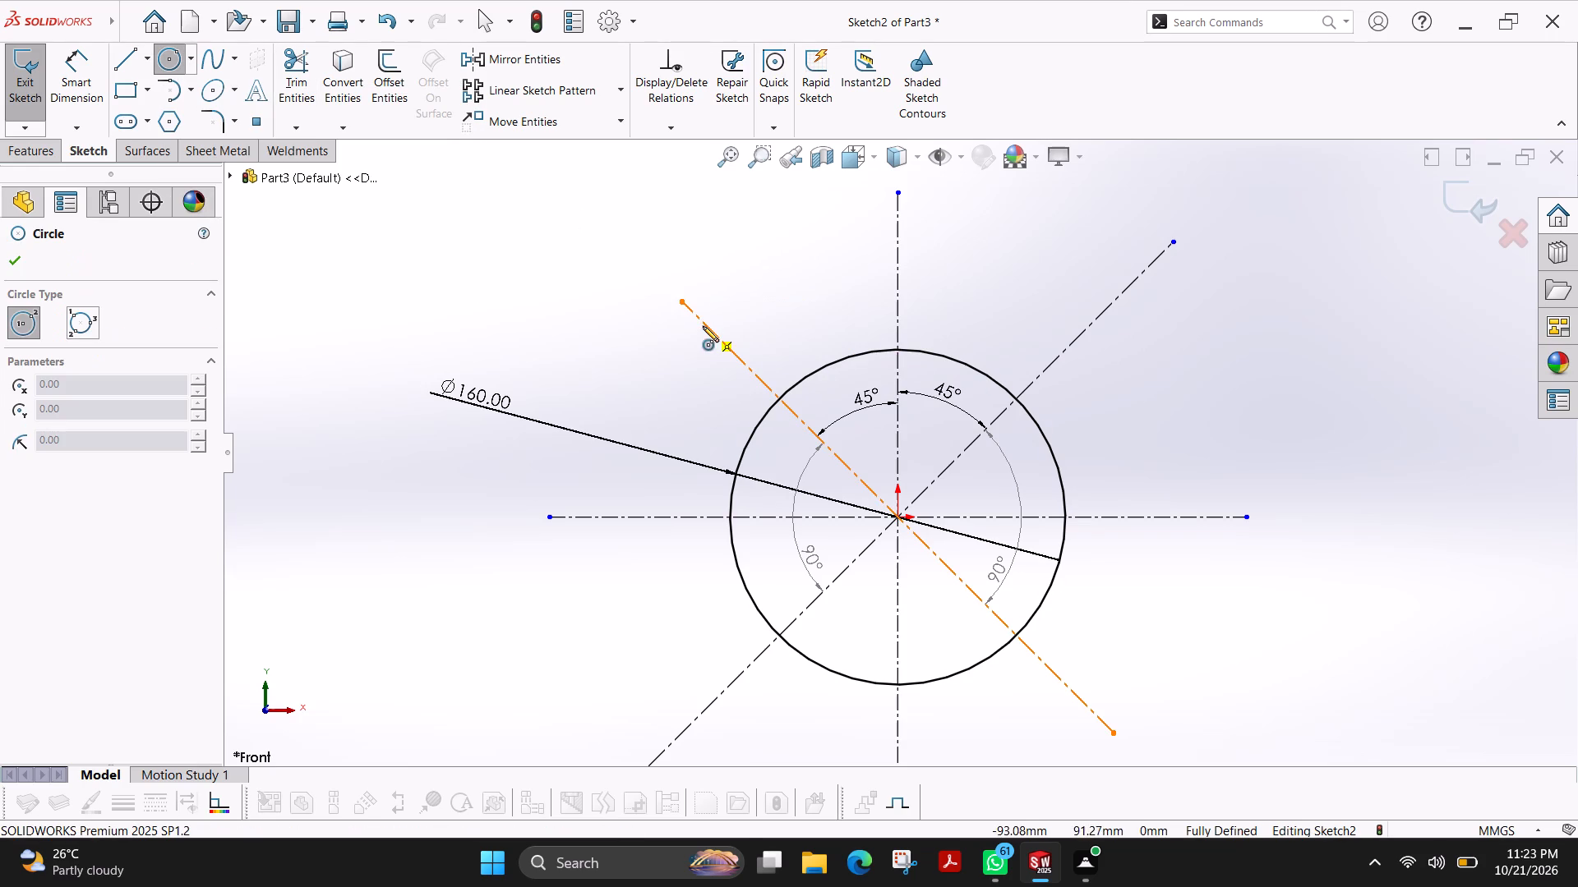
{"action": "left_click", "coordinate": [710, 325]}
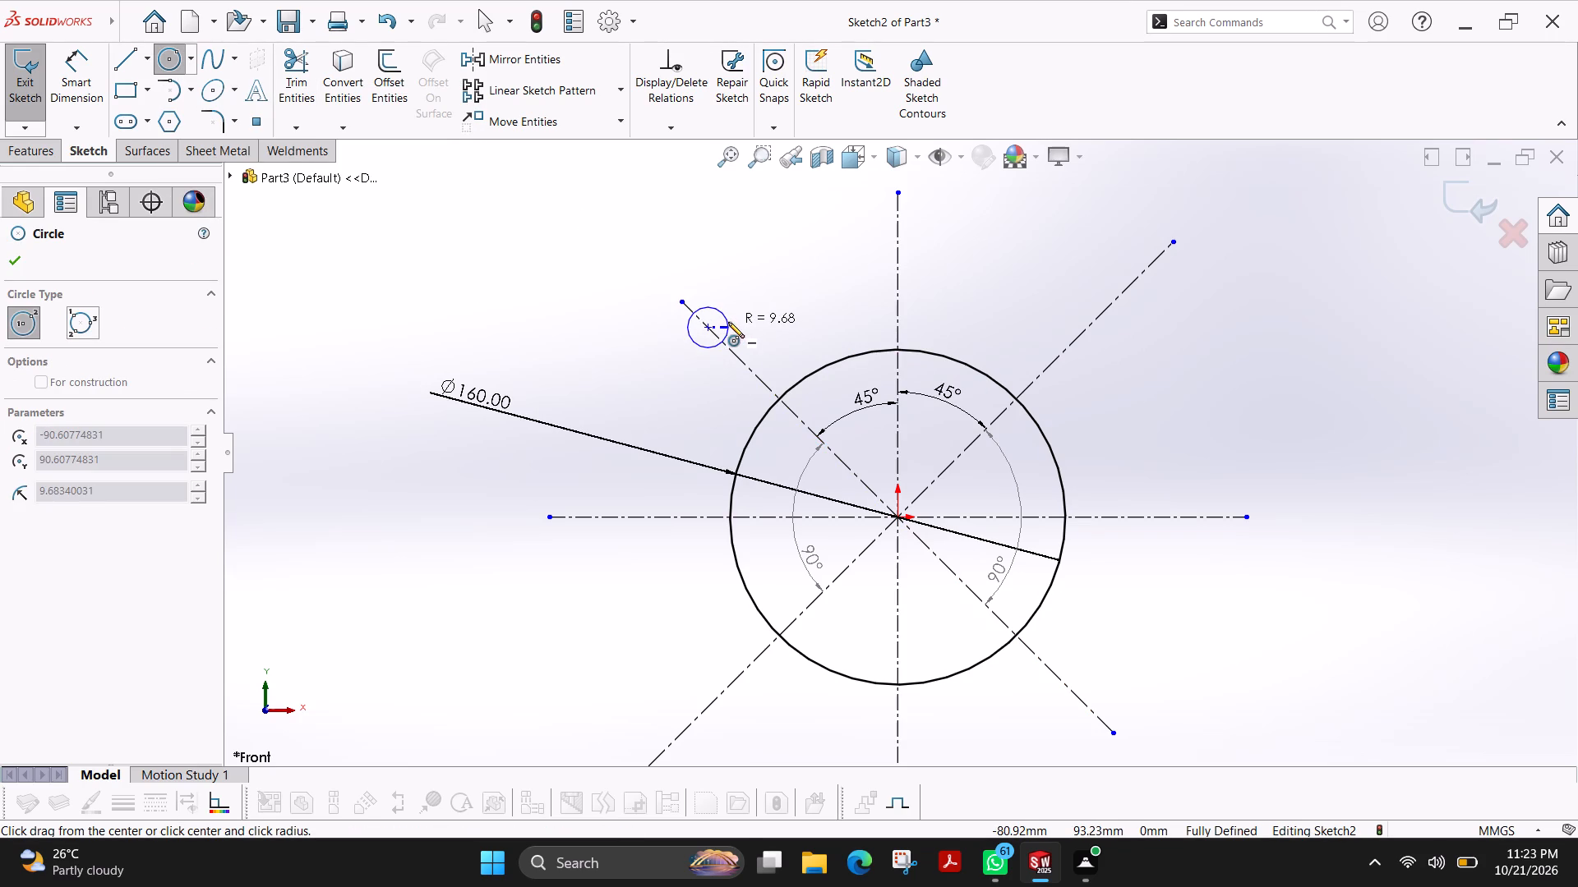
{"action": "left_click", "coordinate": [728, 322]}
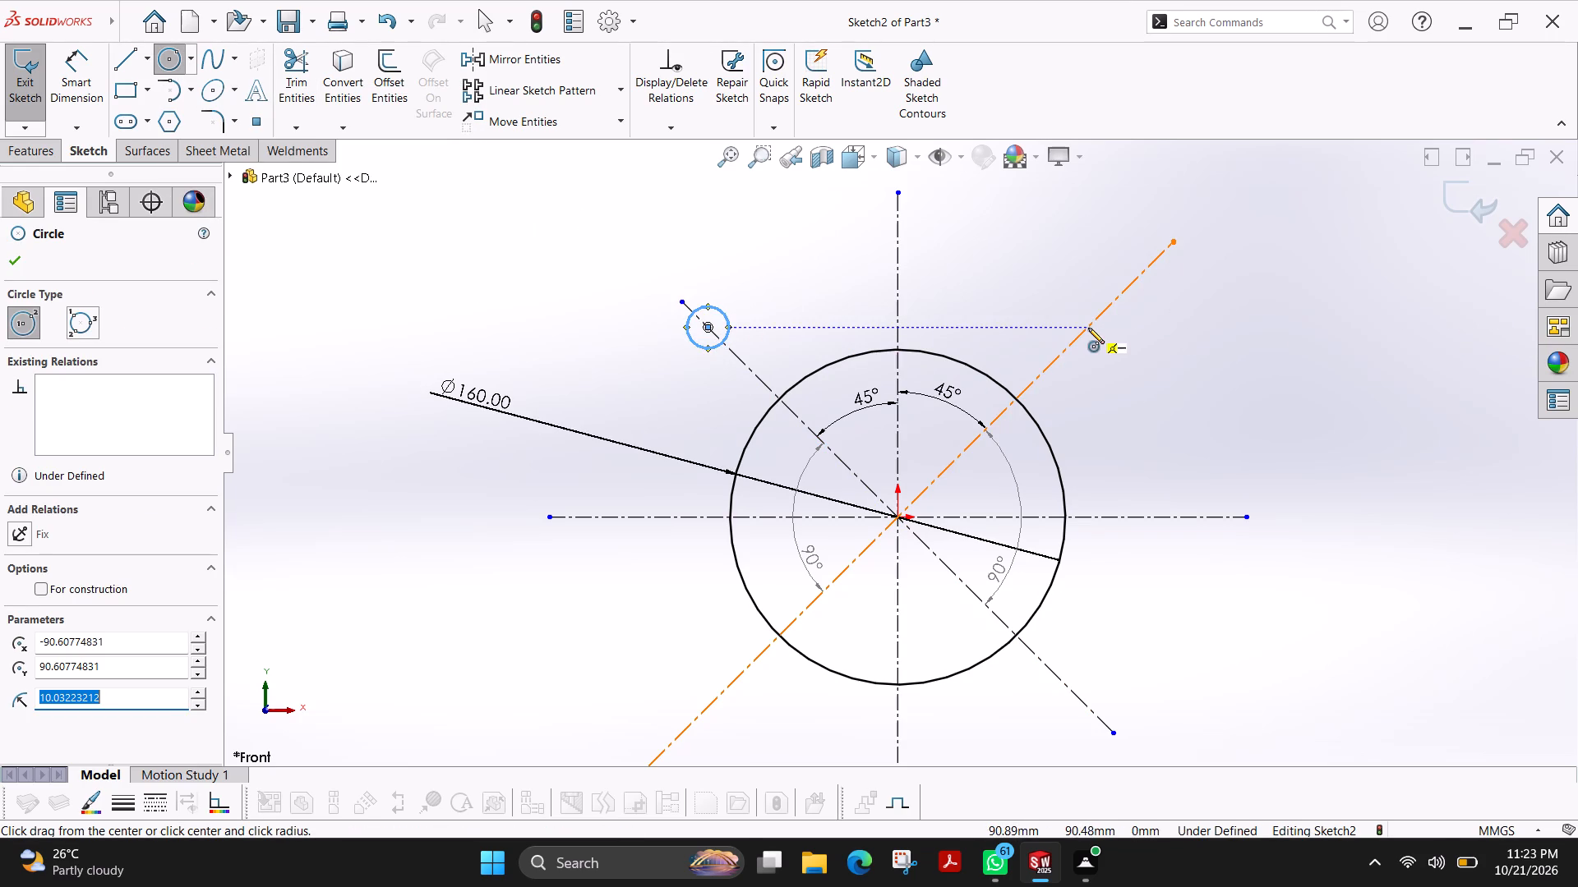
{"action": "left_click", "coordinate": [1087, 328]}
{"action": "left_click", "coordinate": [1109, 323]}
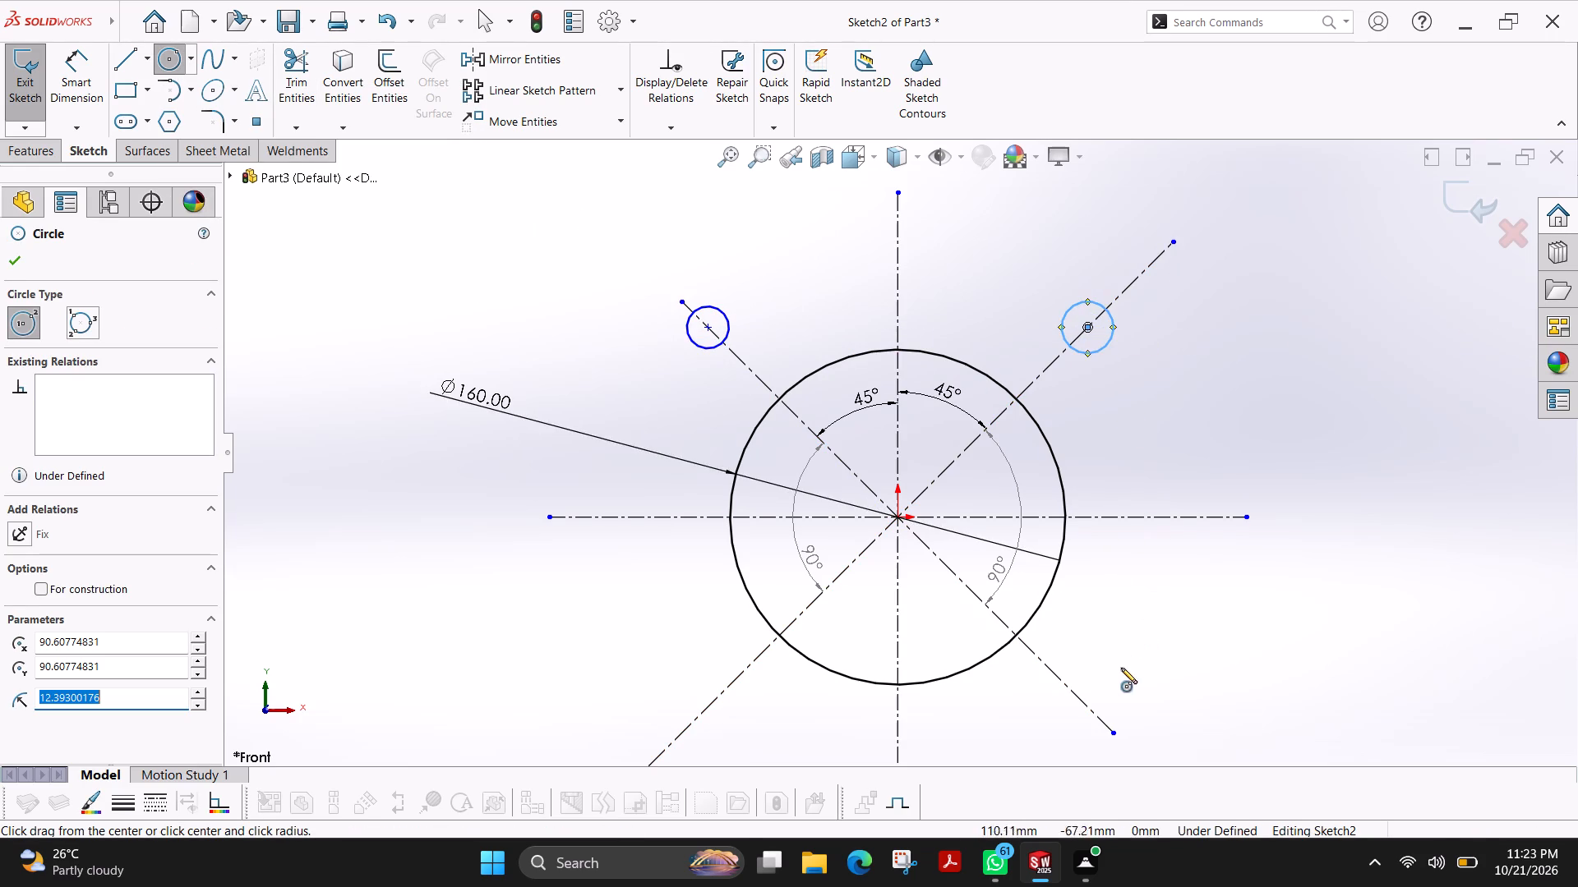
{"action": "left_click", "coordinate": [1077, 693]}
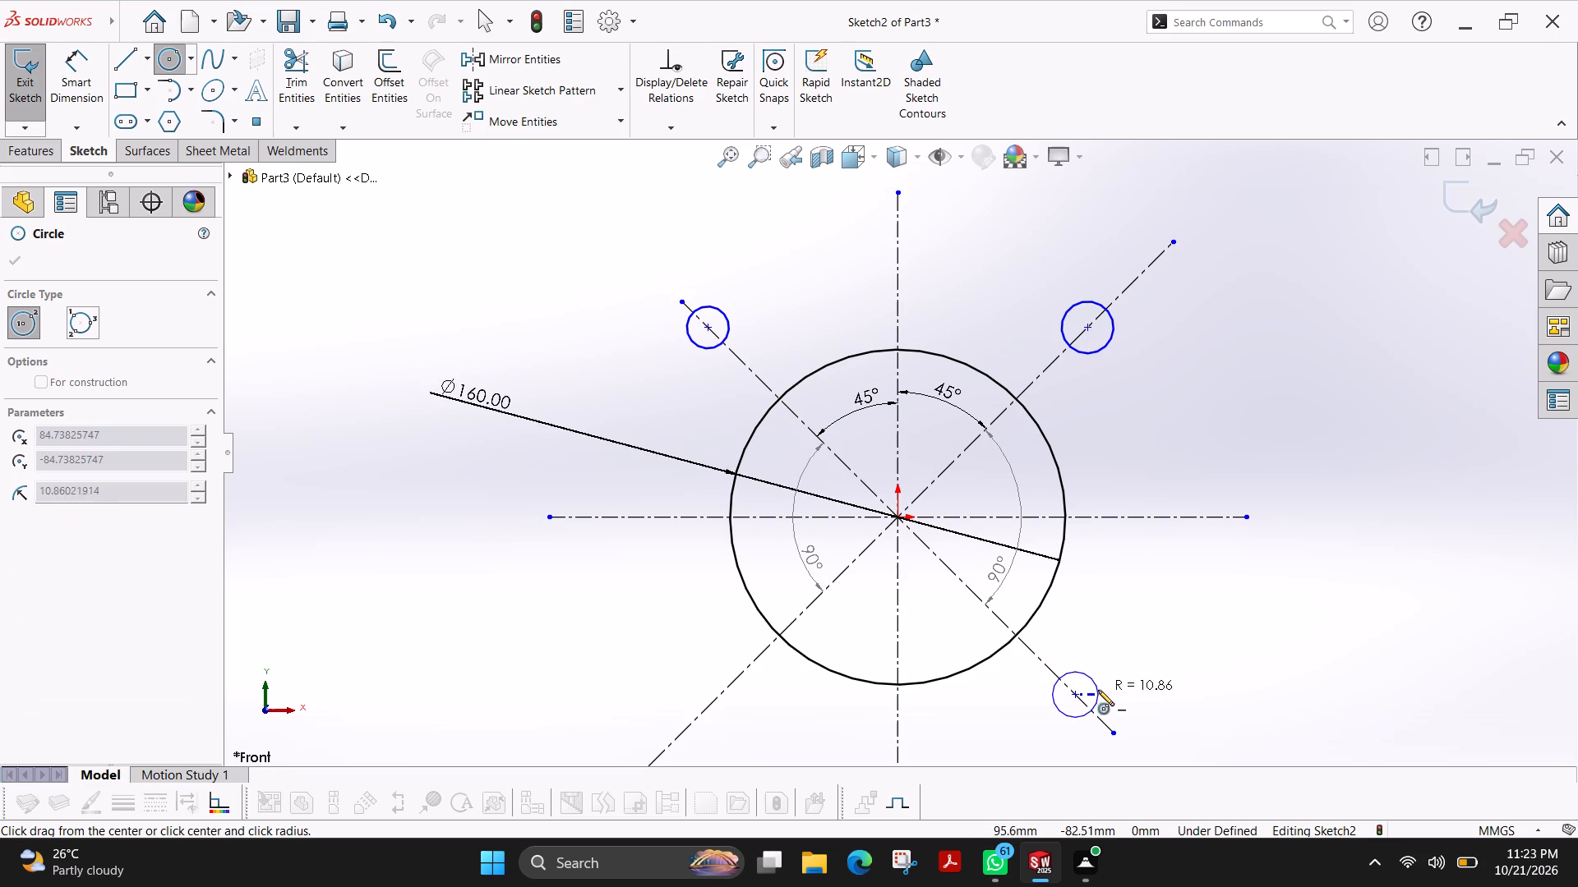
{"action": "left_click", "coordinate": [1101, 688]}
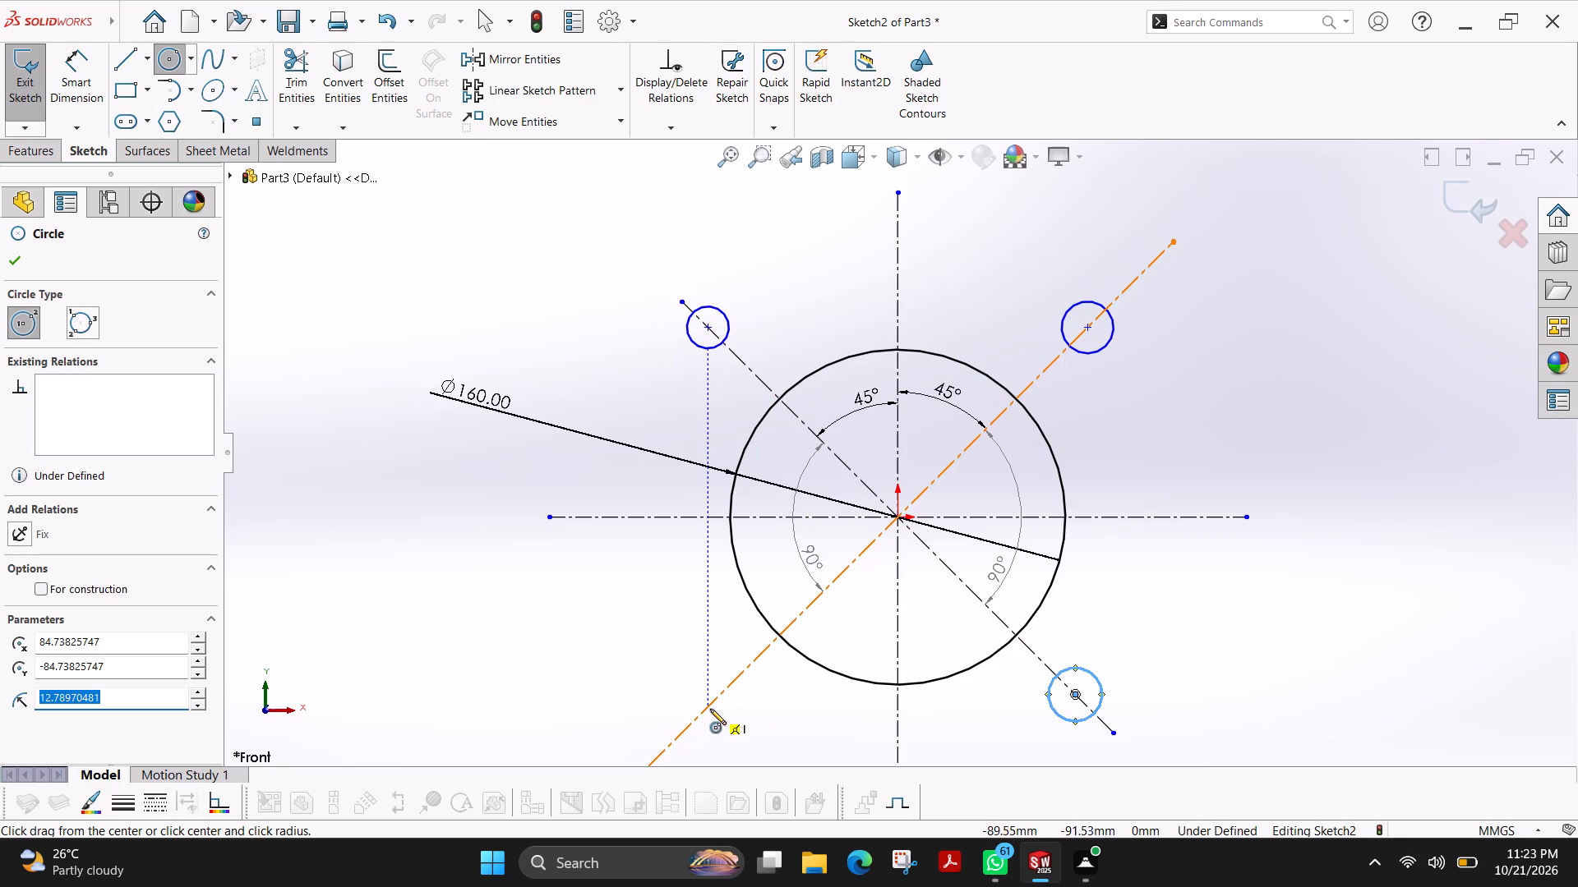
{"action": "left_click", "coordinate": [706, 708]}
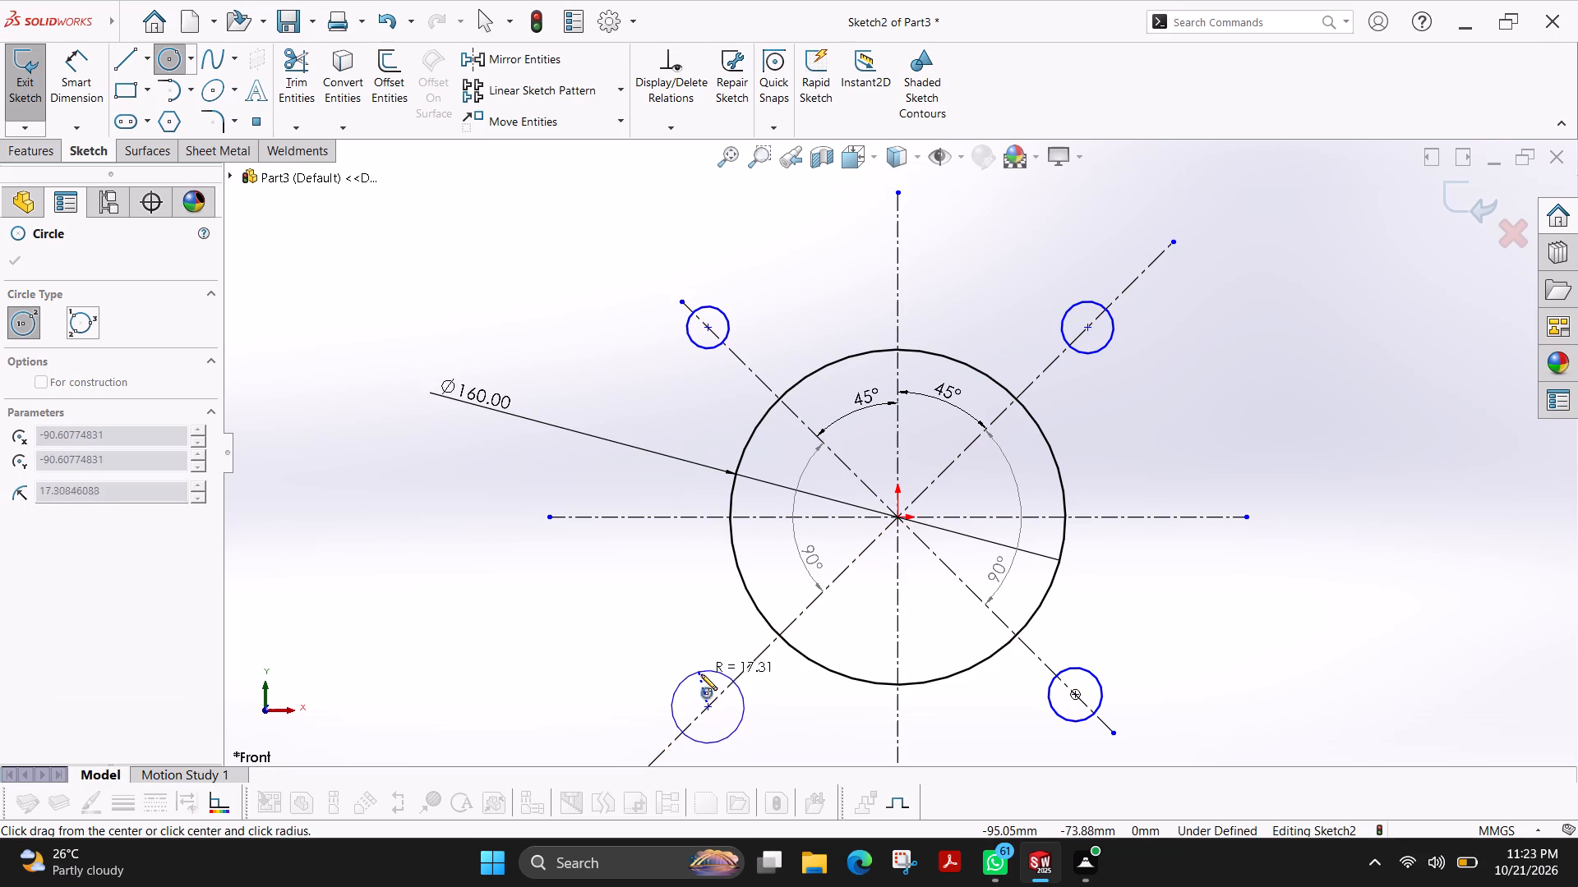
{"action": "left_click", "coordinate": [701, 675]}
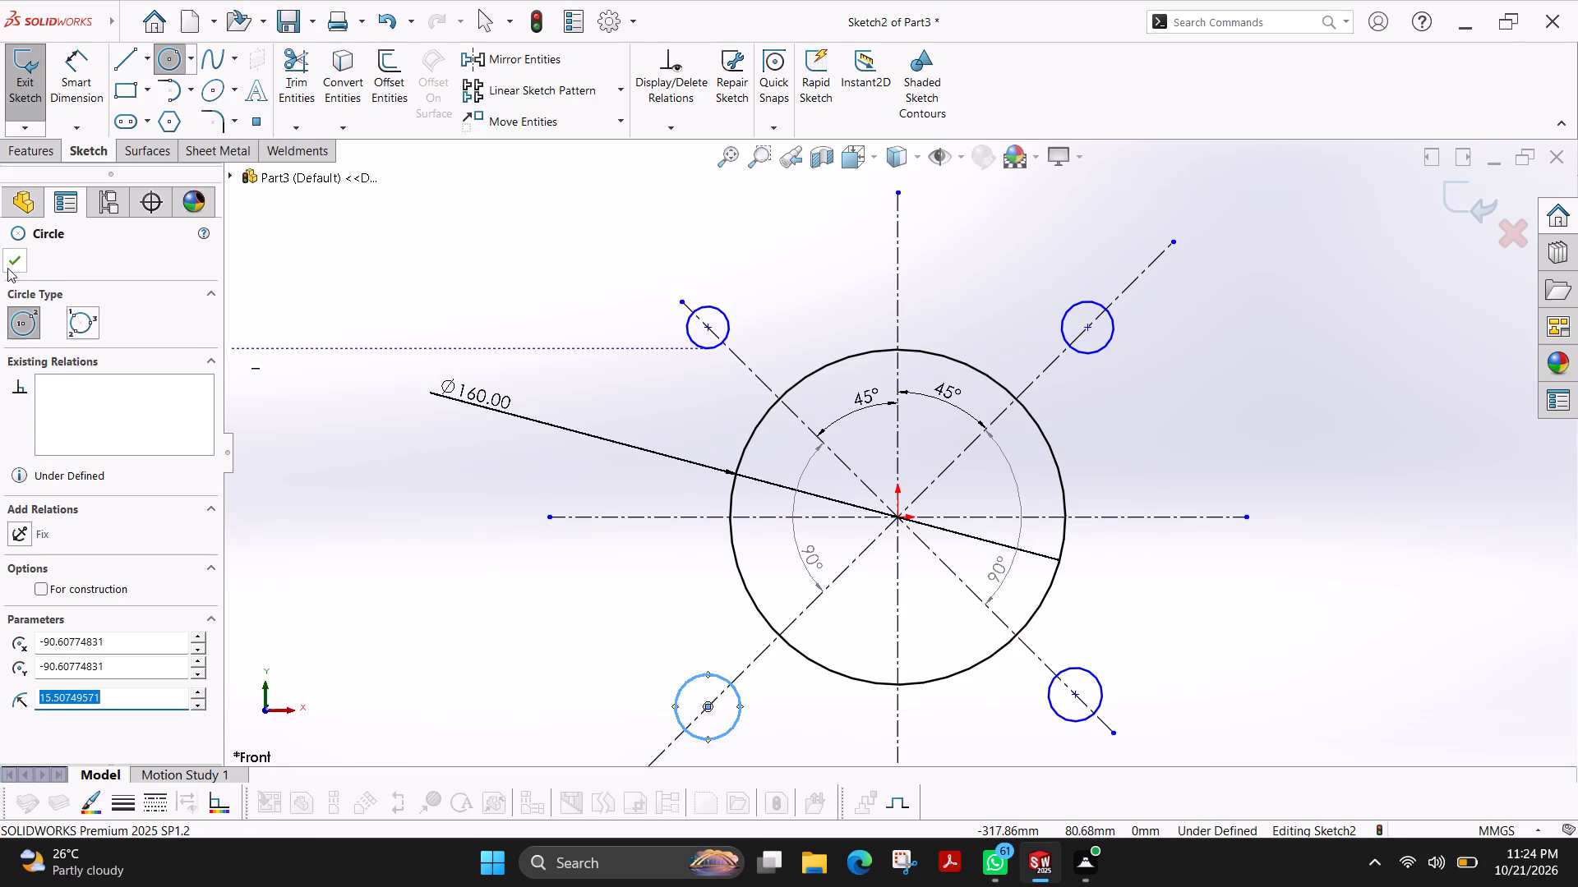
{"action": "left_click", "coordinate": [7, 268]}
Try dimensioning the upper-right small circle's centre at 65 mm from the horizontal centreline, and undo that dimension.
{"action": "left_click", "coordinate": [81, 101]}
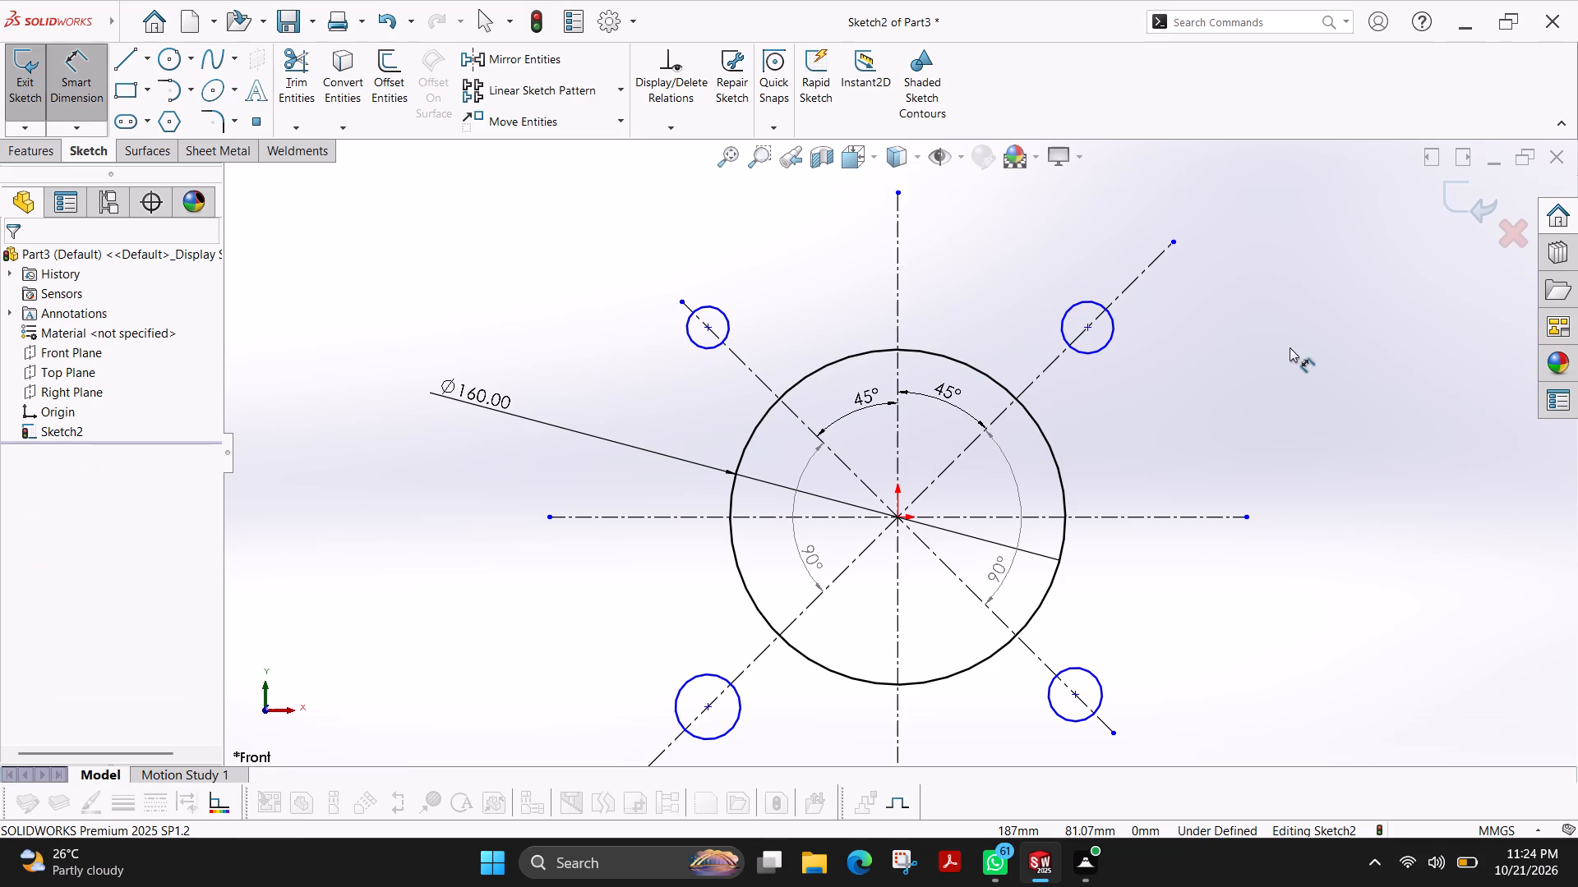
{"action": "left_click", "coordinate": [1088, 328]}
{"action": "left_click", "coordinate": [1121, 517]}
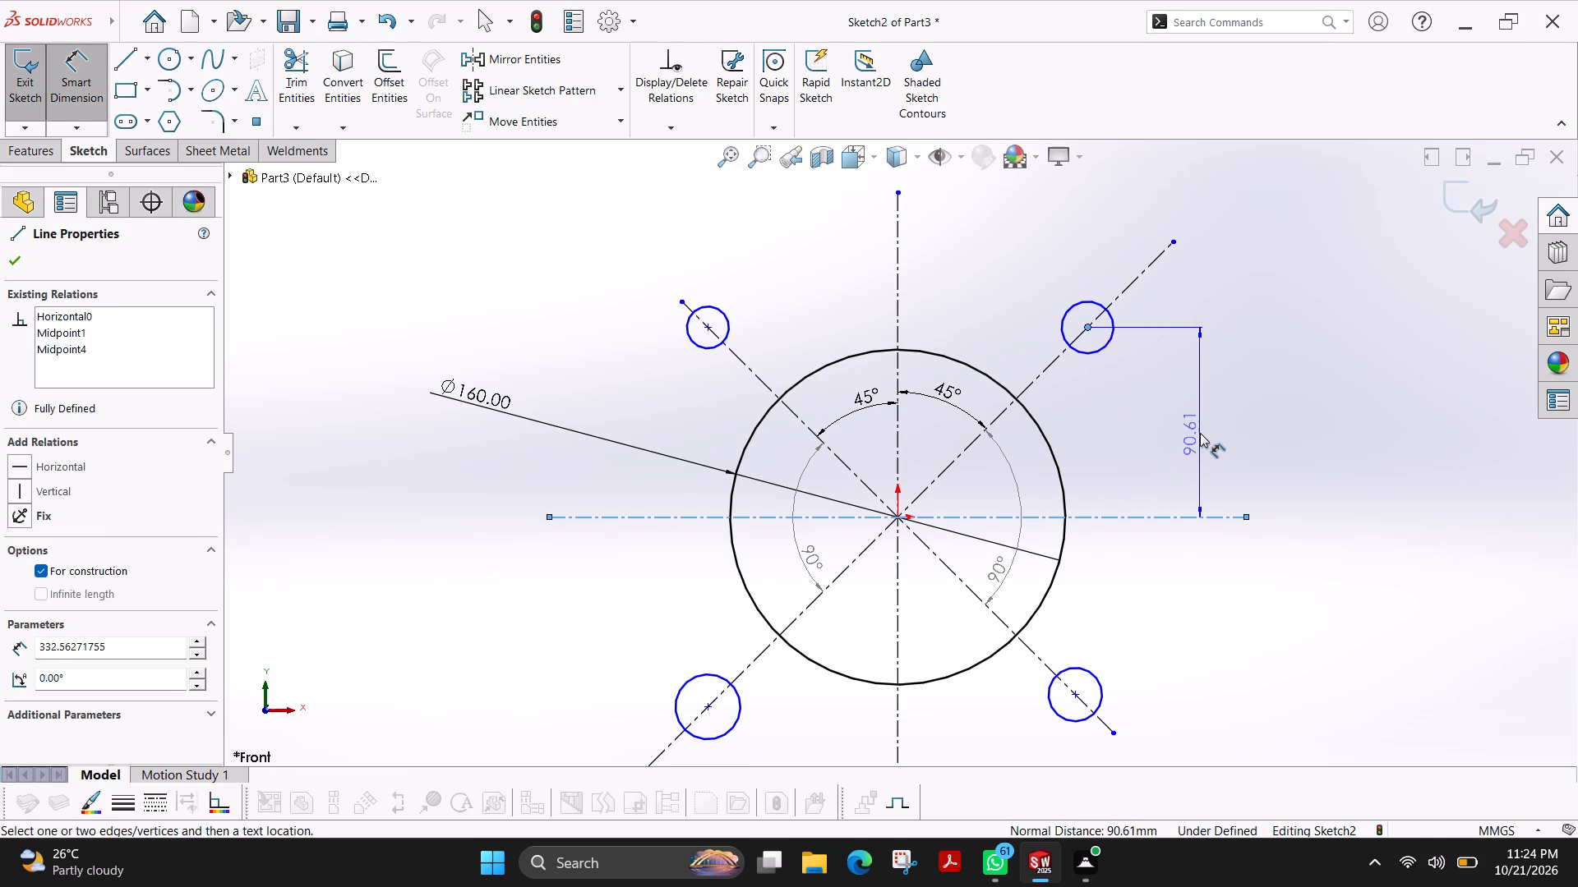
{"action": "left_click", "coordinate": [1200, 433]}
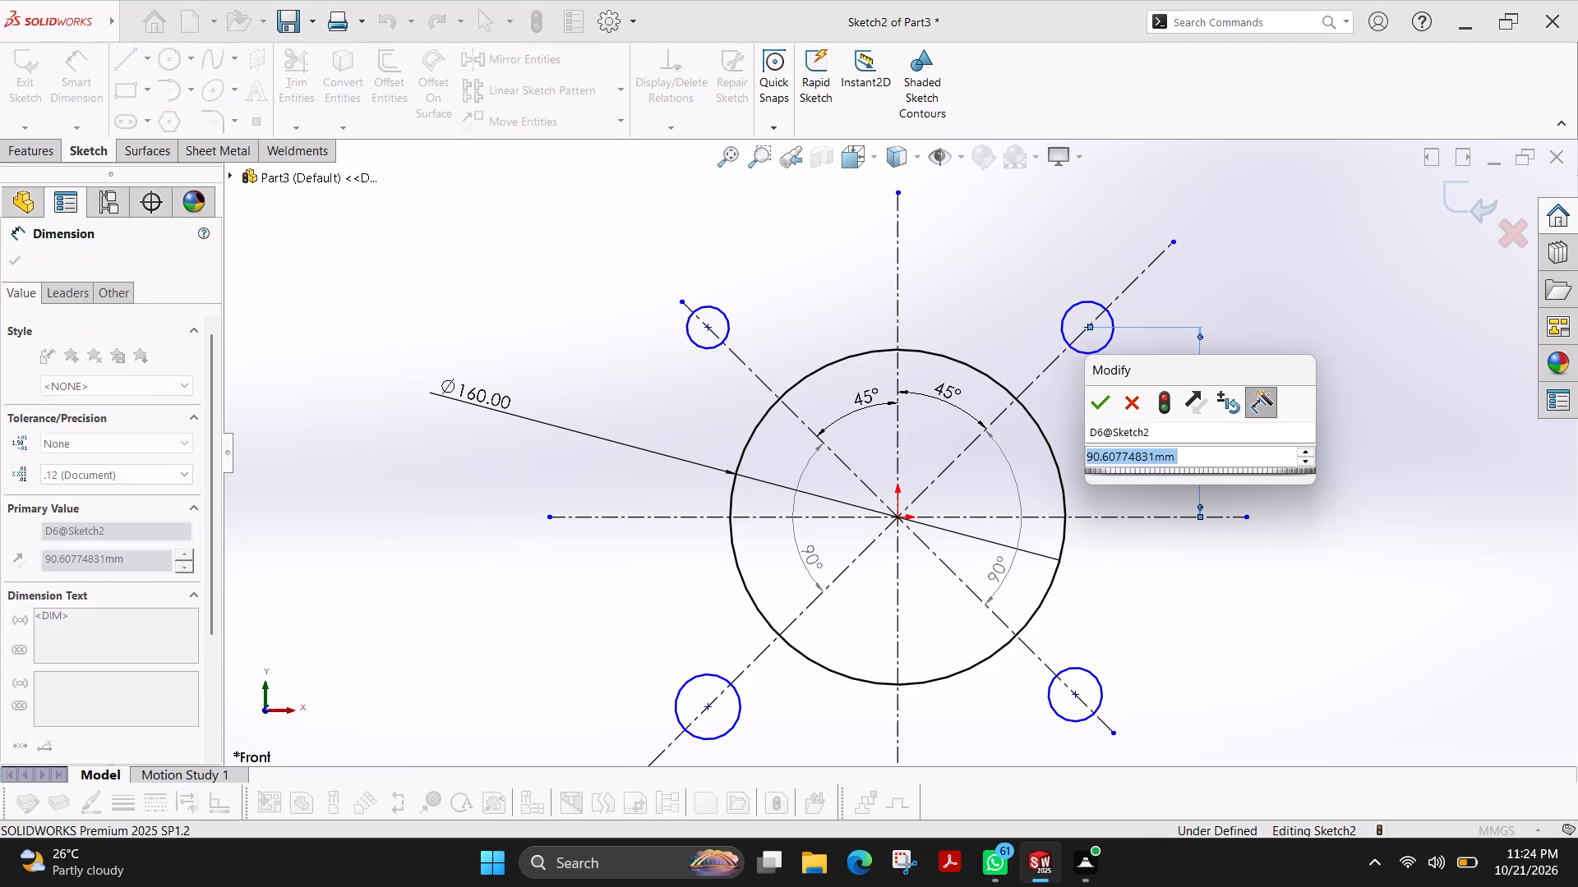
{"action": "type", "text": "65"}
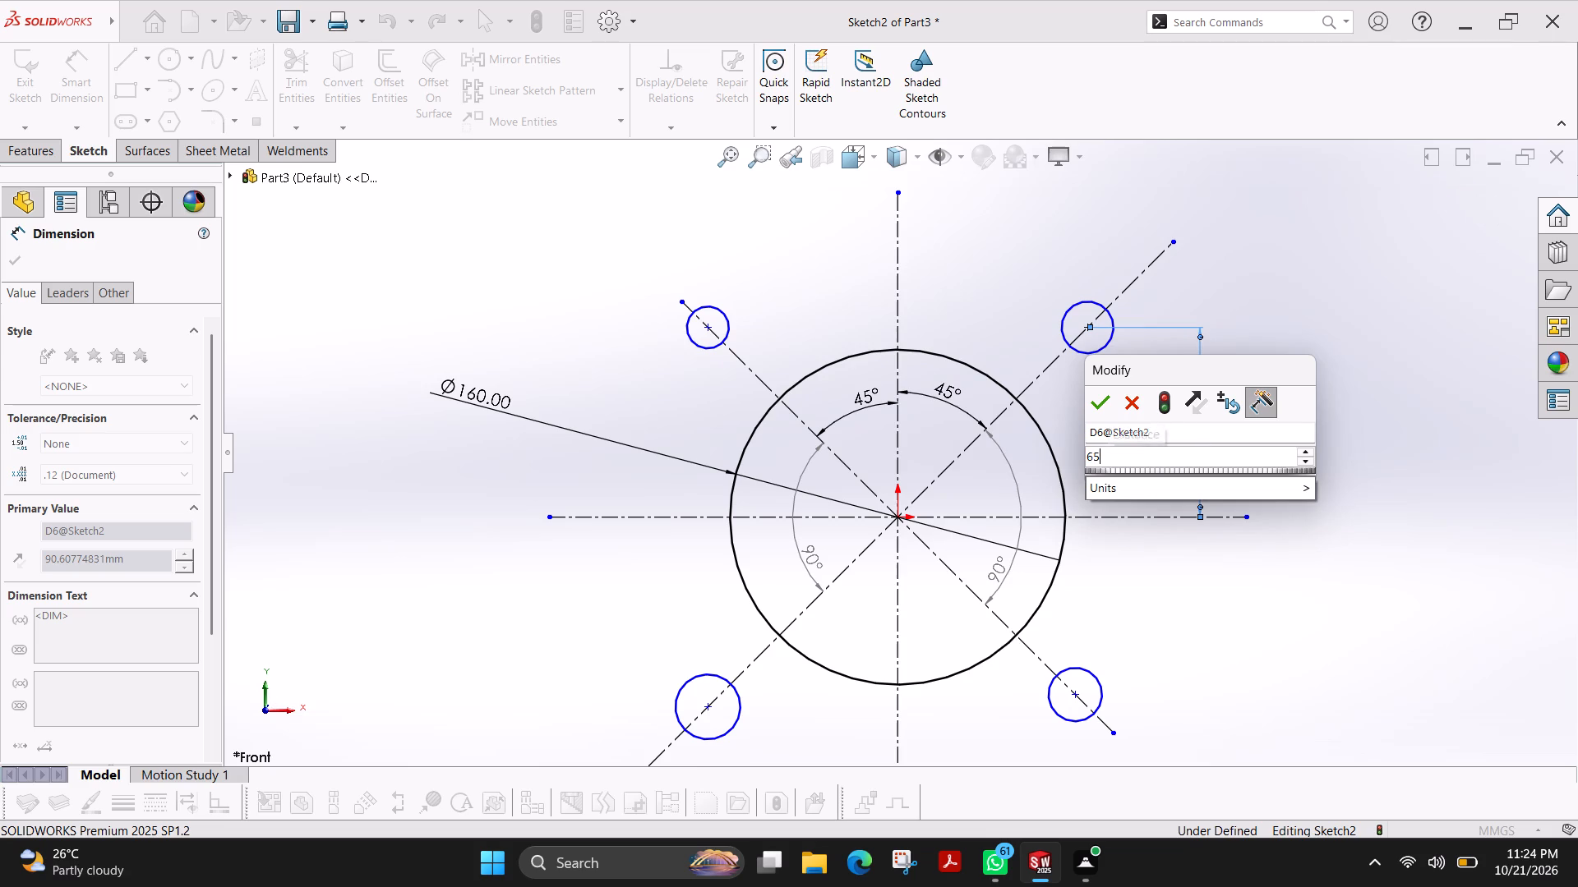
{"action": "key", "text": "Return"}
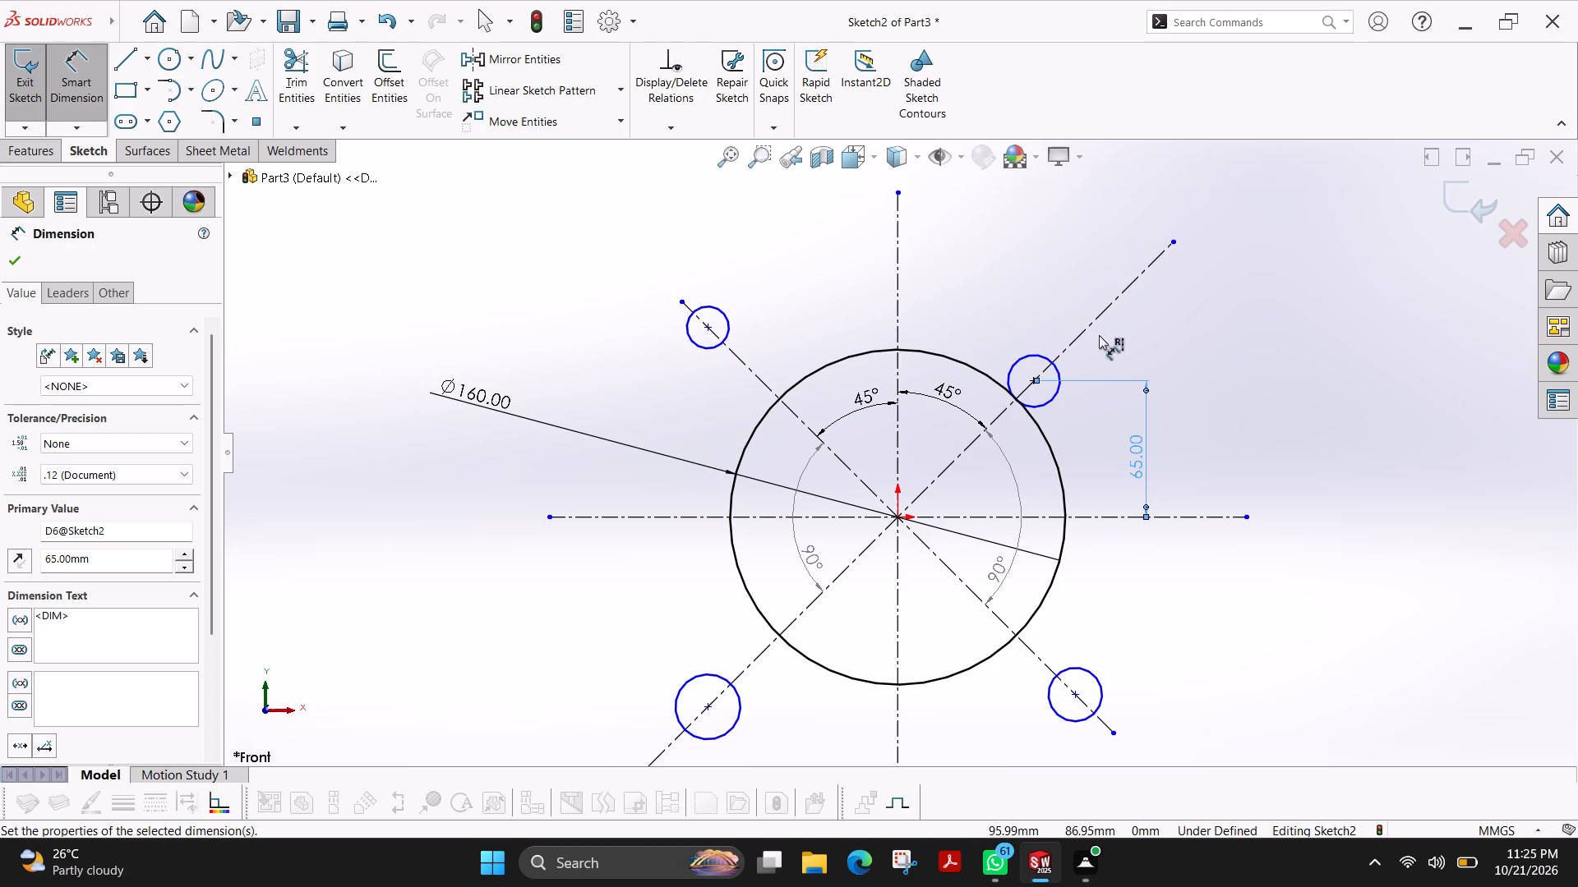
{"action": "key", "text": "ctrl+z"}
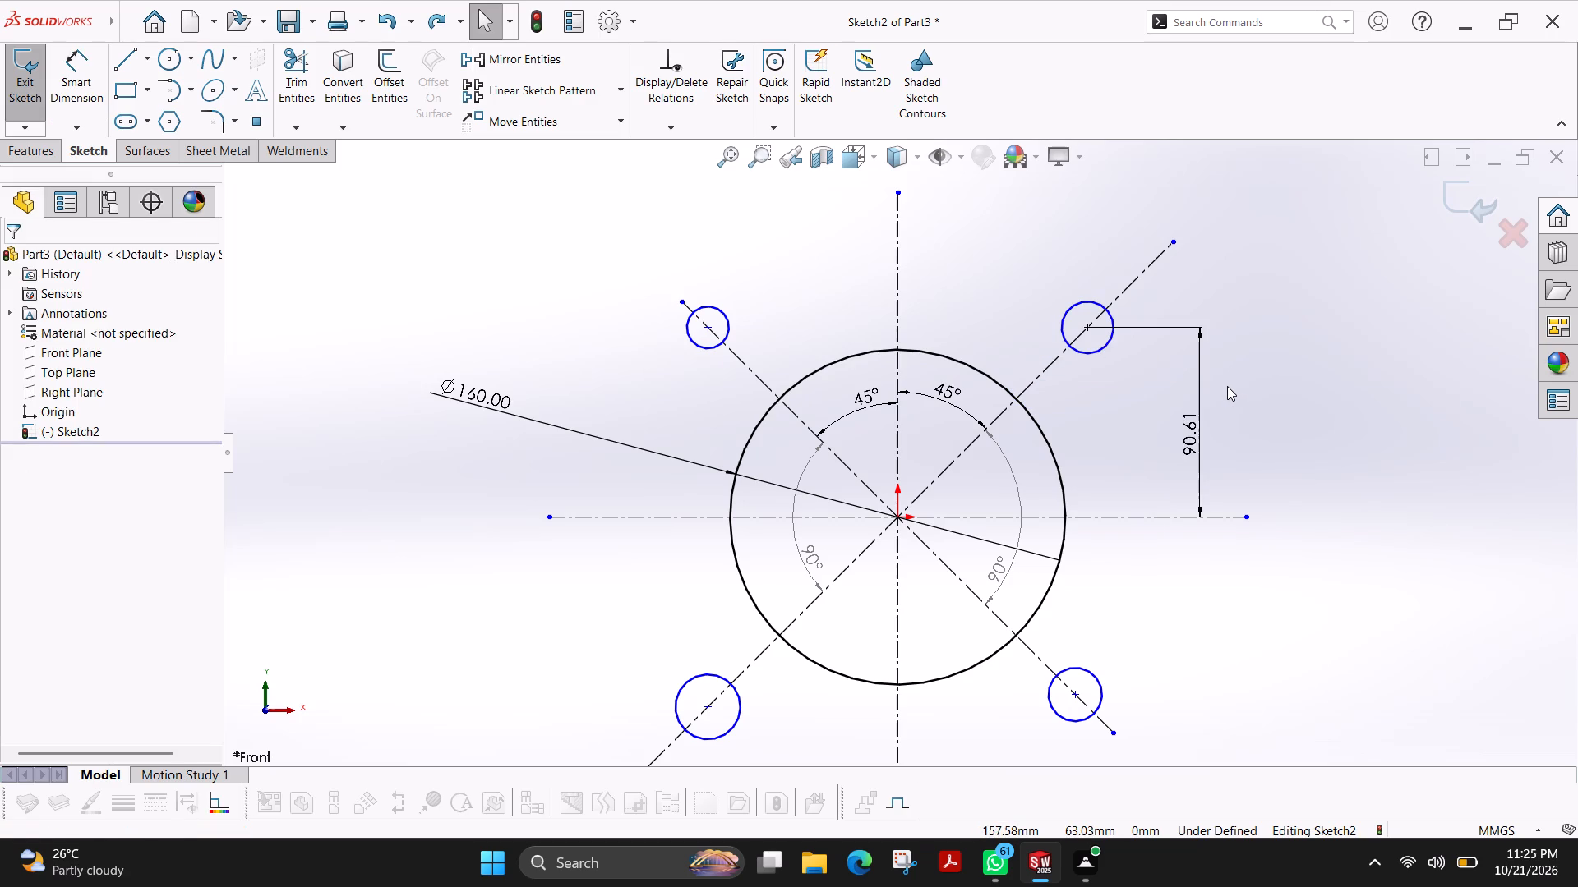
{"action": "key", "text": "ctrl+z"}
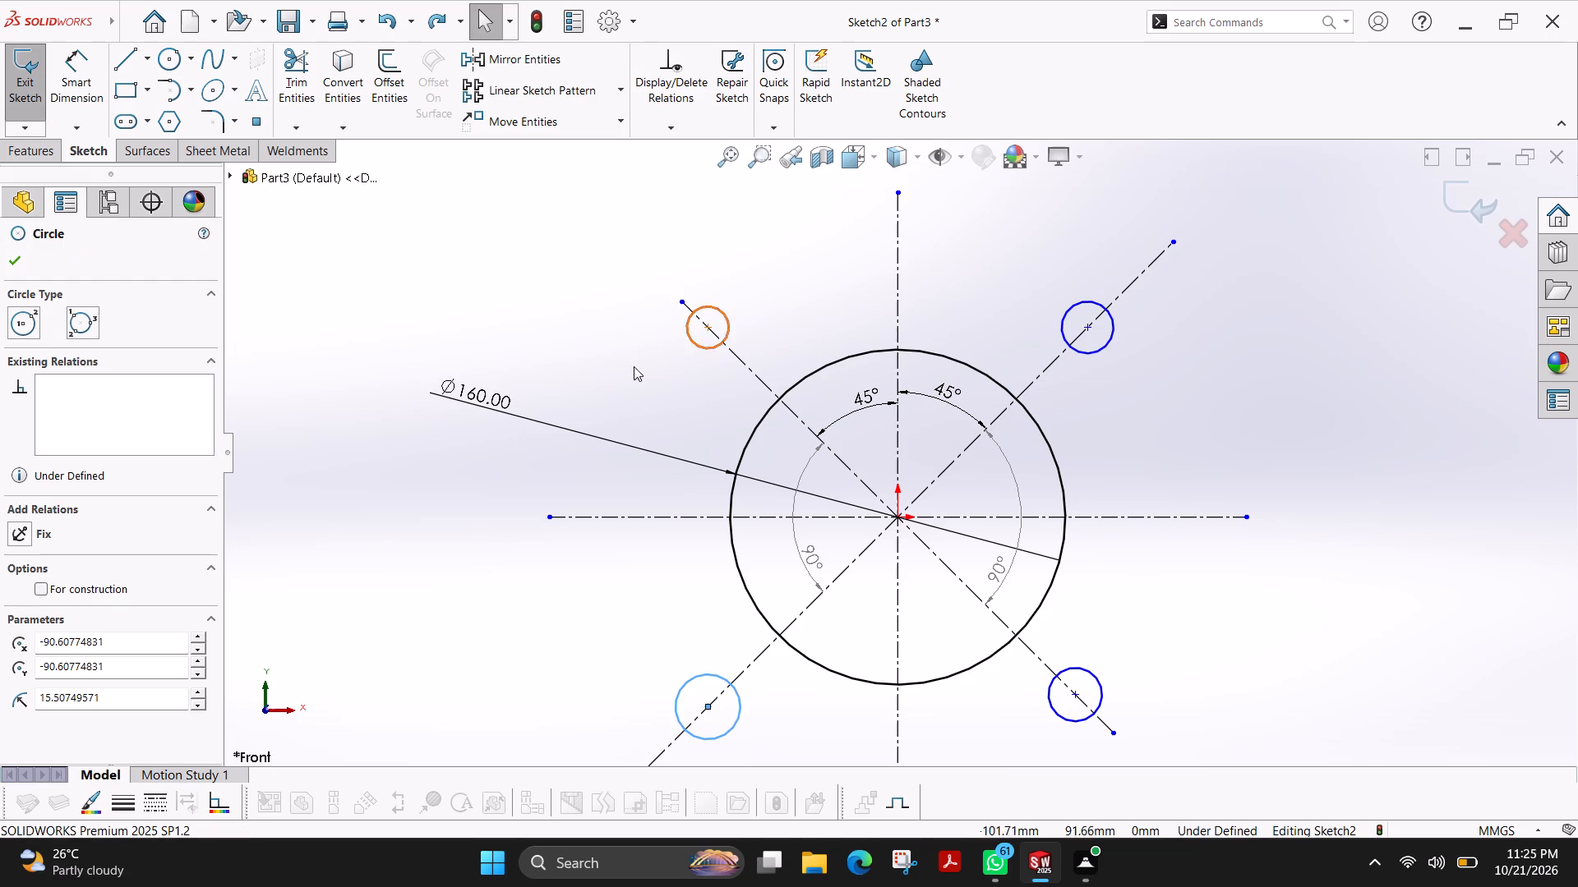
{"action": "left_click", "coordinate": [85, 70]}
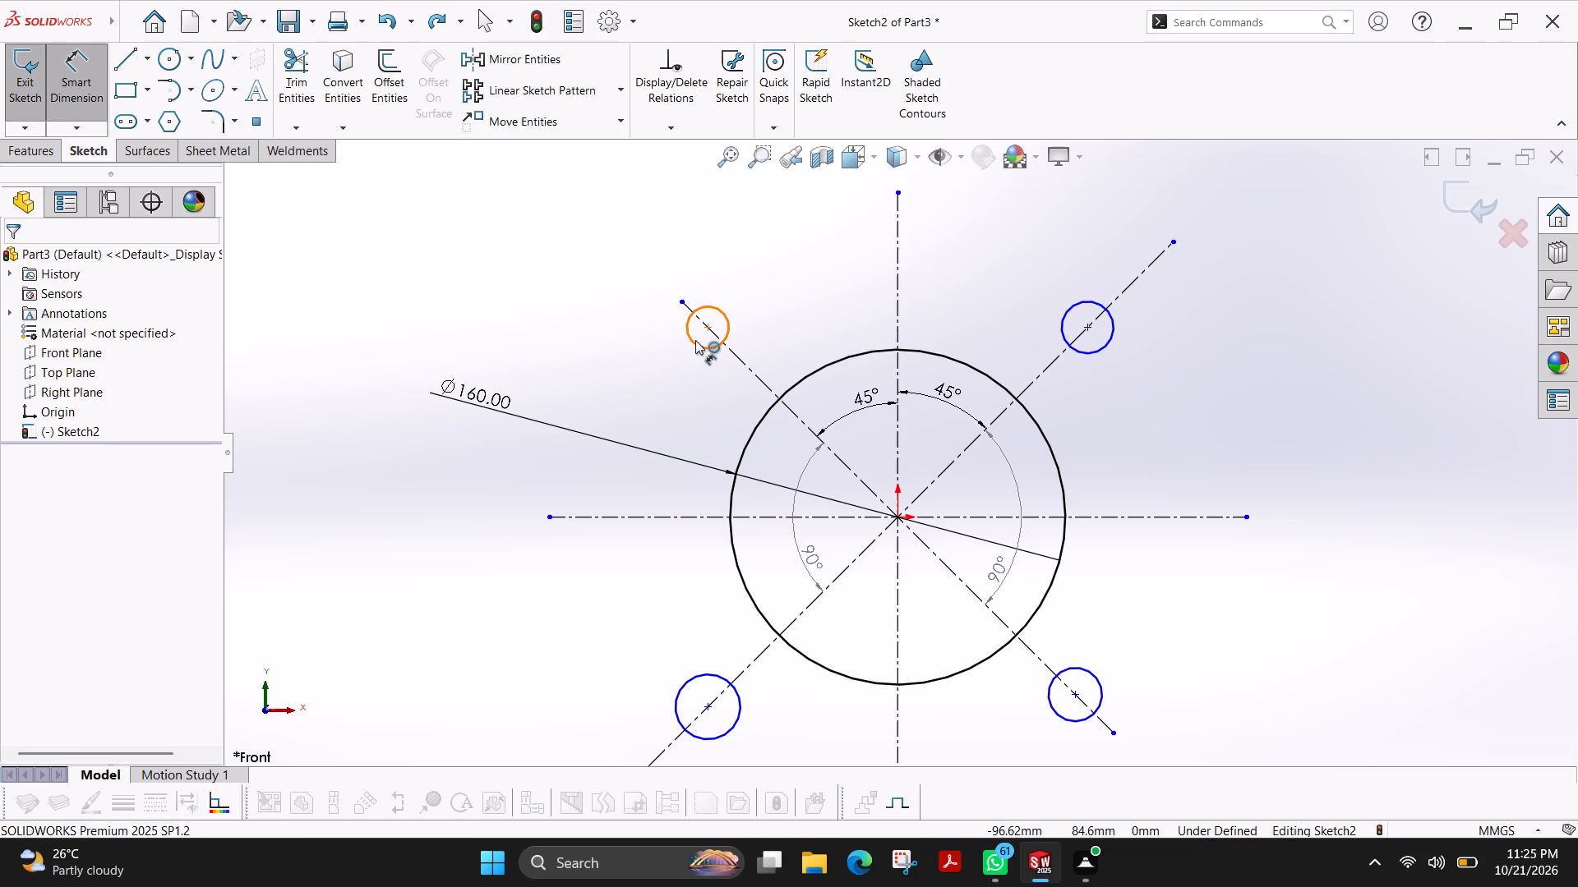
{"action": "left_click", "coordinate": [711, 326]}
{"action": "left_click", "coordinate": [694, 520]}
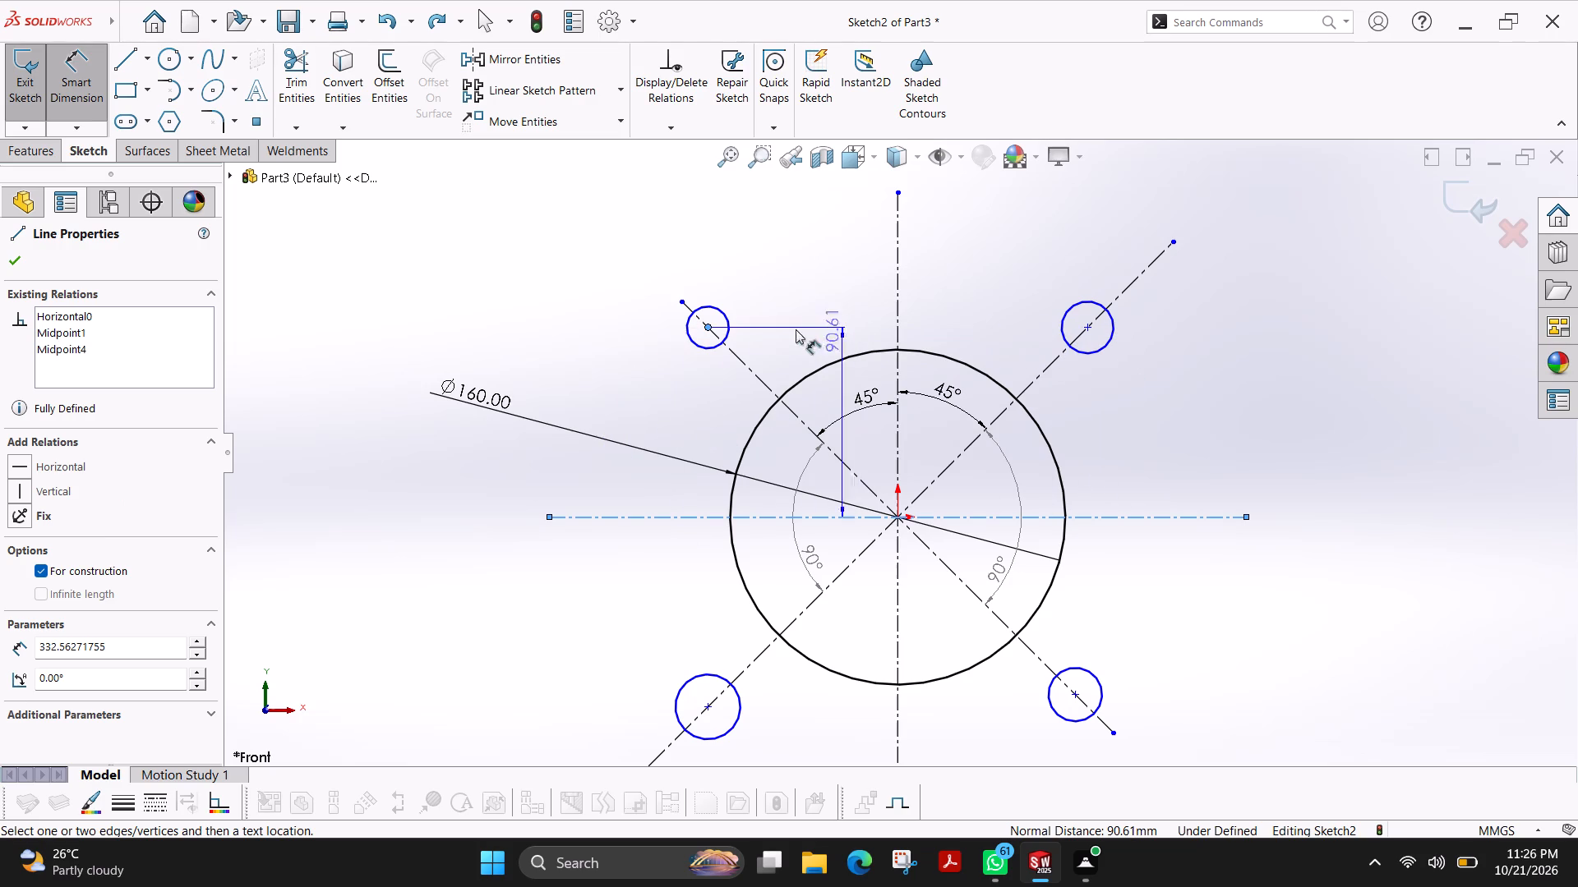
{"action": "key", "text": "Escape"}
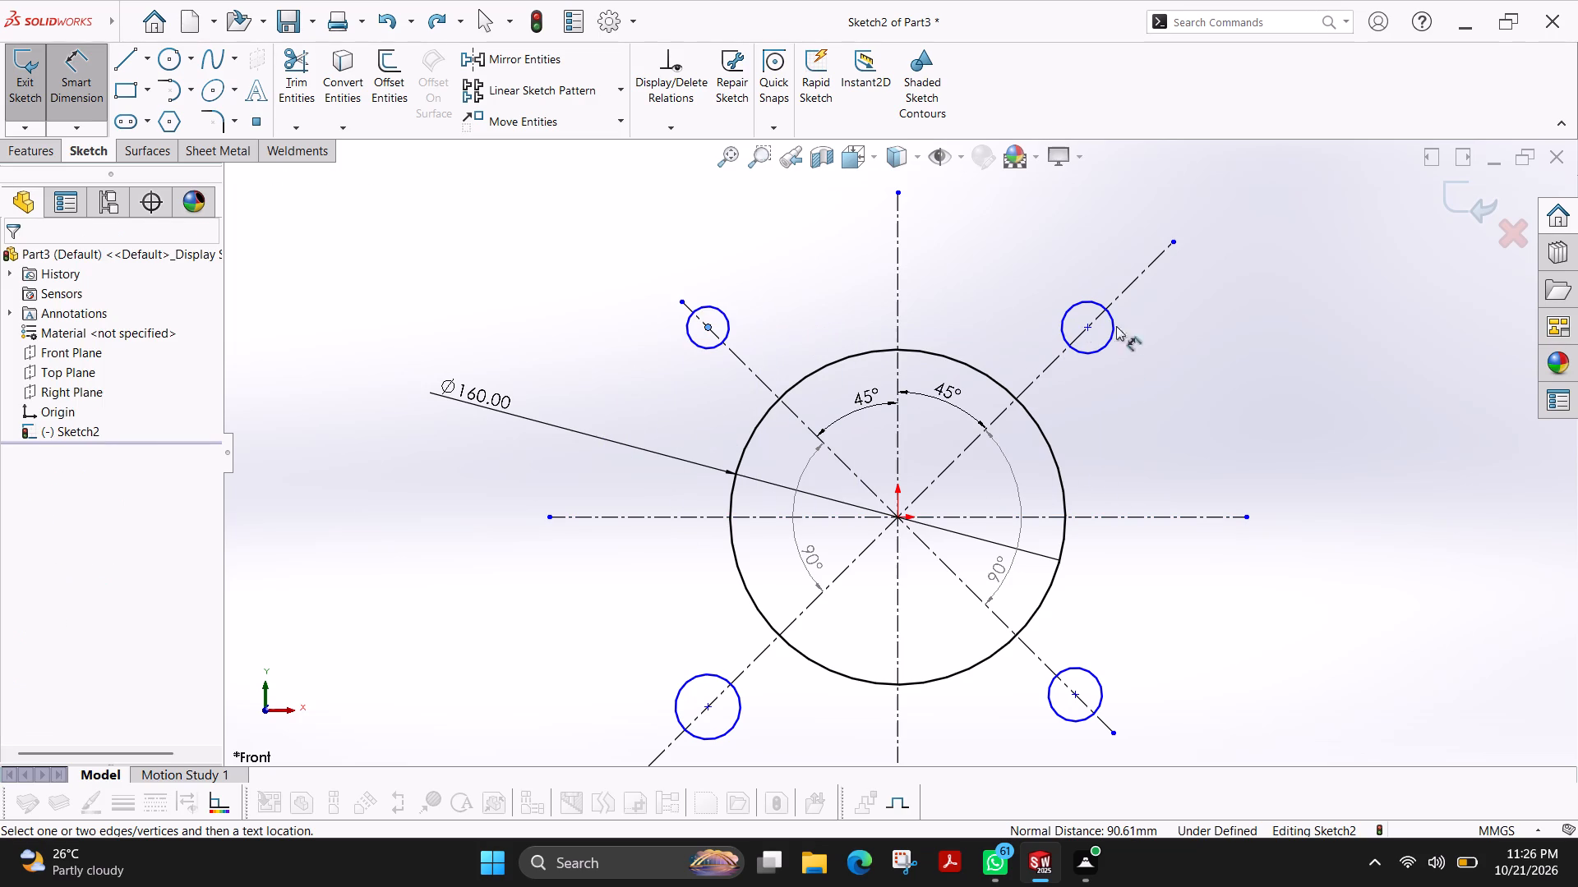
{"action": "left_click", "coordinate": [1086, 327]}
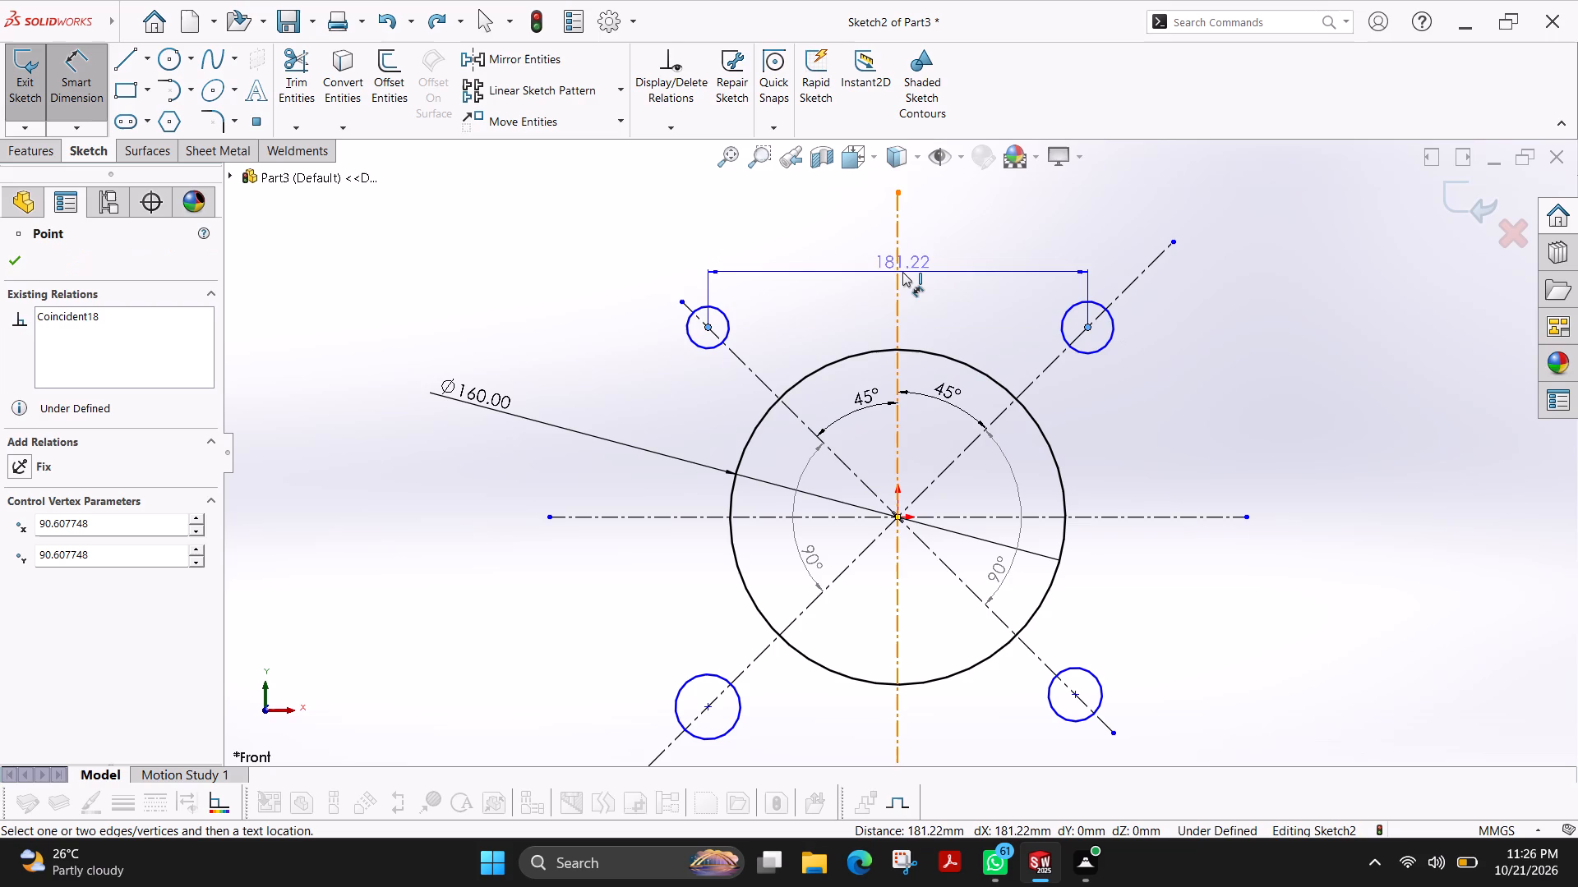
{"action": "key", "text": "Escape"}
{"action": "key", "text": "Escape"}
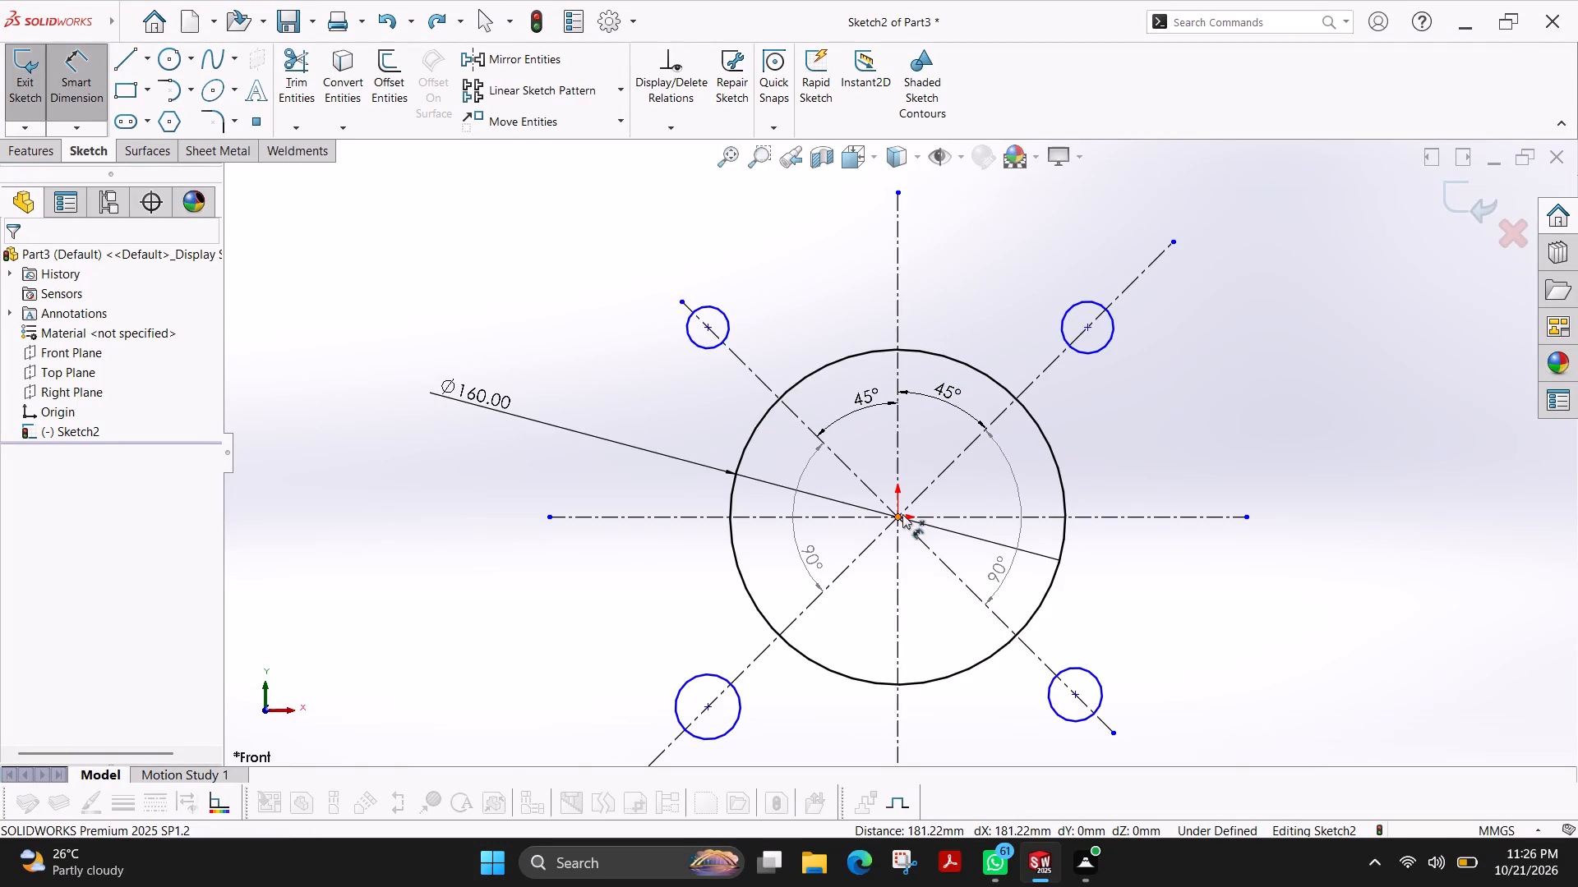
Move both 45° dimensions and both driven 90° dimensions outward, clear of the 160 mm circle.
{"action": "left_click_drag", "start_coordinate": [860, 410], "coordinate": [757, 251]}
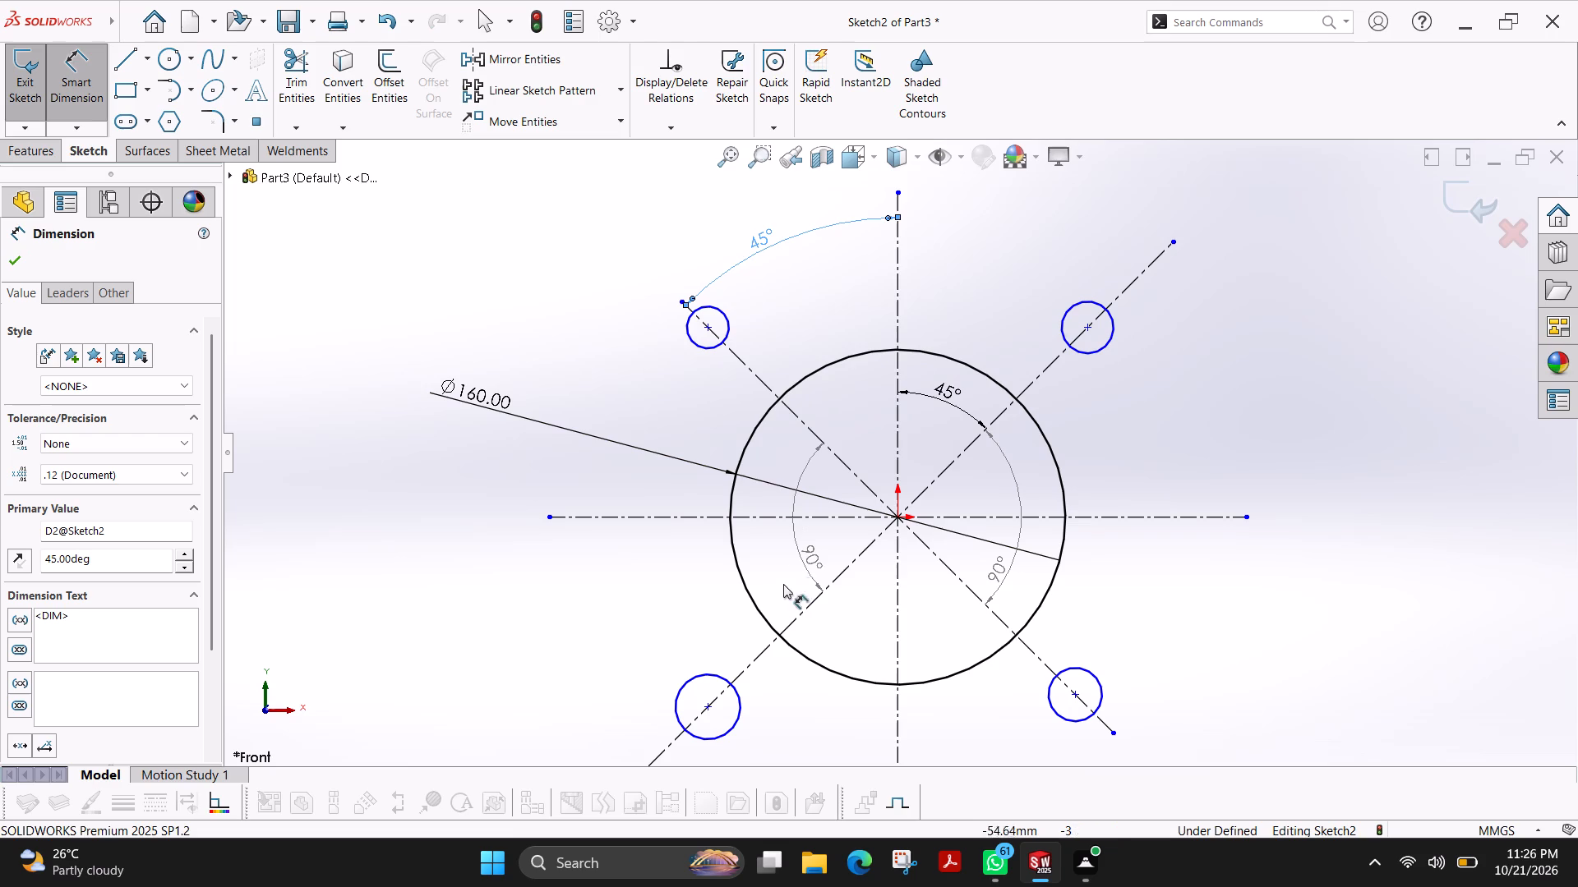
{"action": "left_click_drag", "start_coordinate": [801, 551], "coordinate": [610, 561]}
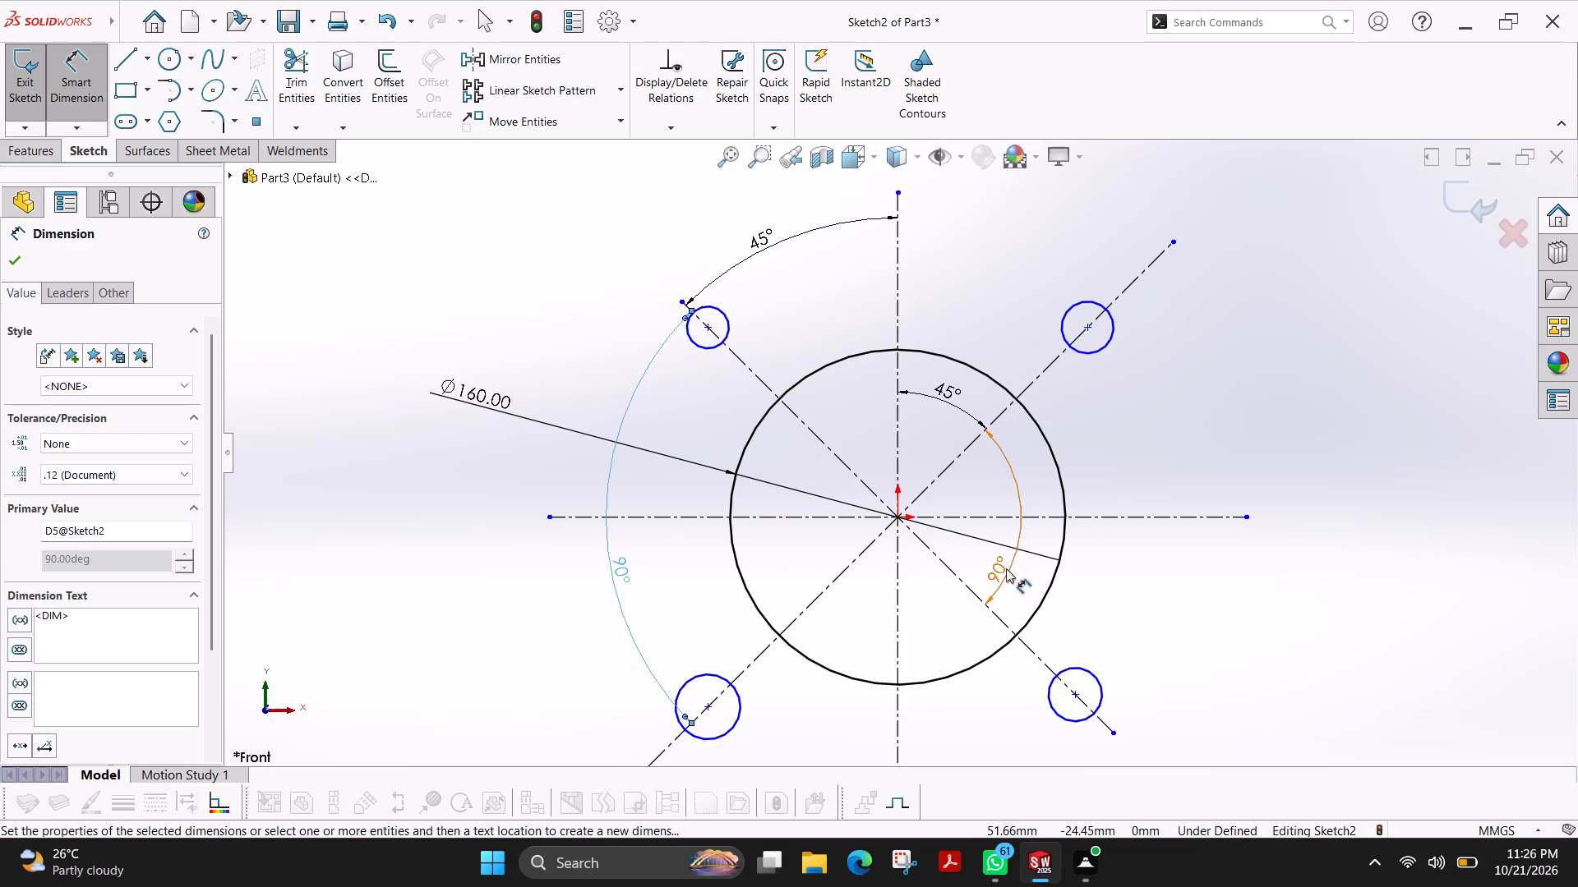
{"action": "left_click_drag", "start_coordinate": [1006, 568], "coordinate": [1313, 662]}
{"action": "left_click_drag", "start_coordinate": [937, 395], "coordinate": [1001, 313]}
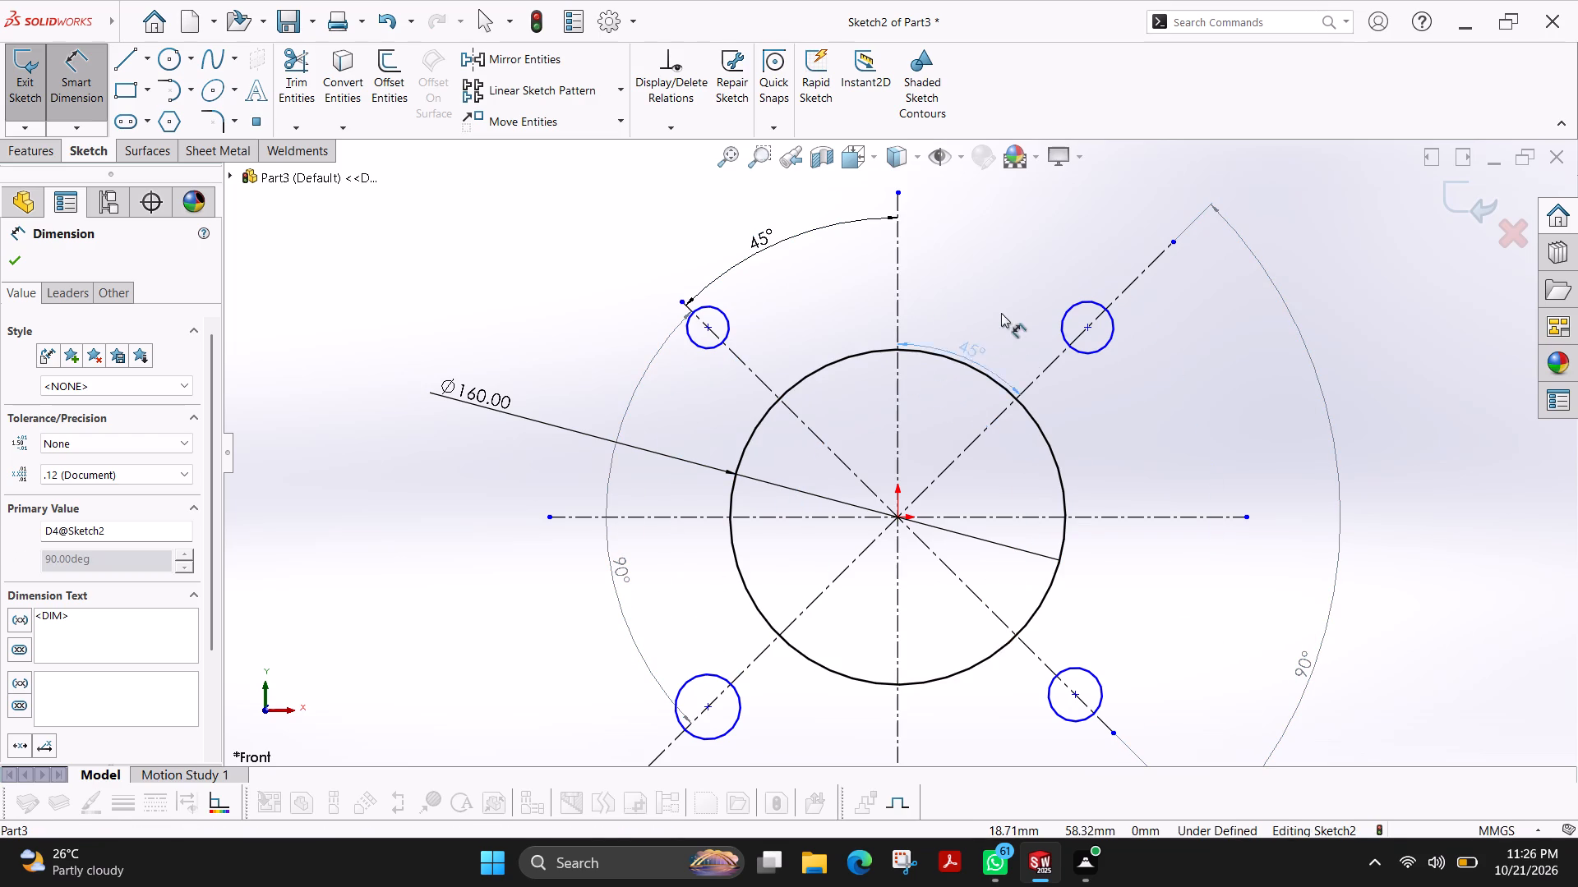
{"action": "left_click_drag", "start_coordinate": [1001, 313], "coordinate": [1030, 273]}
{"action": "left_click", "coordinate": [12, 259]}
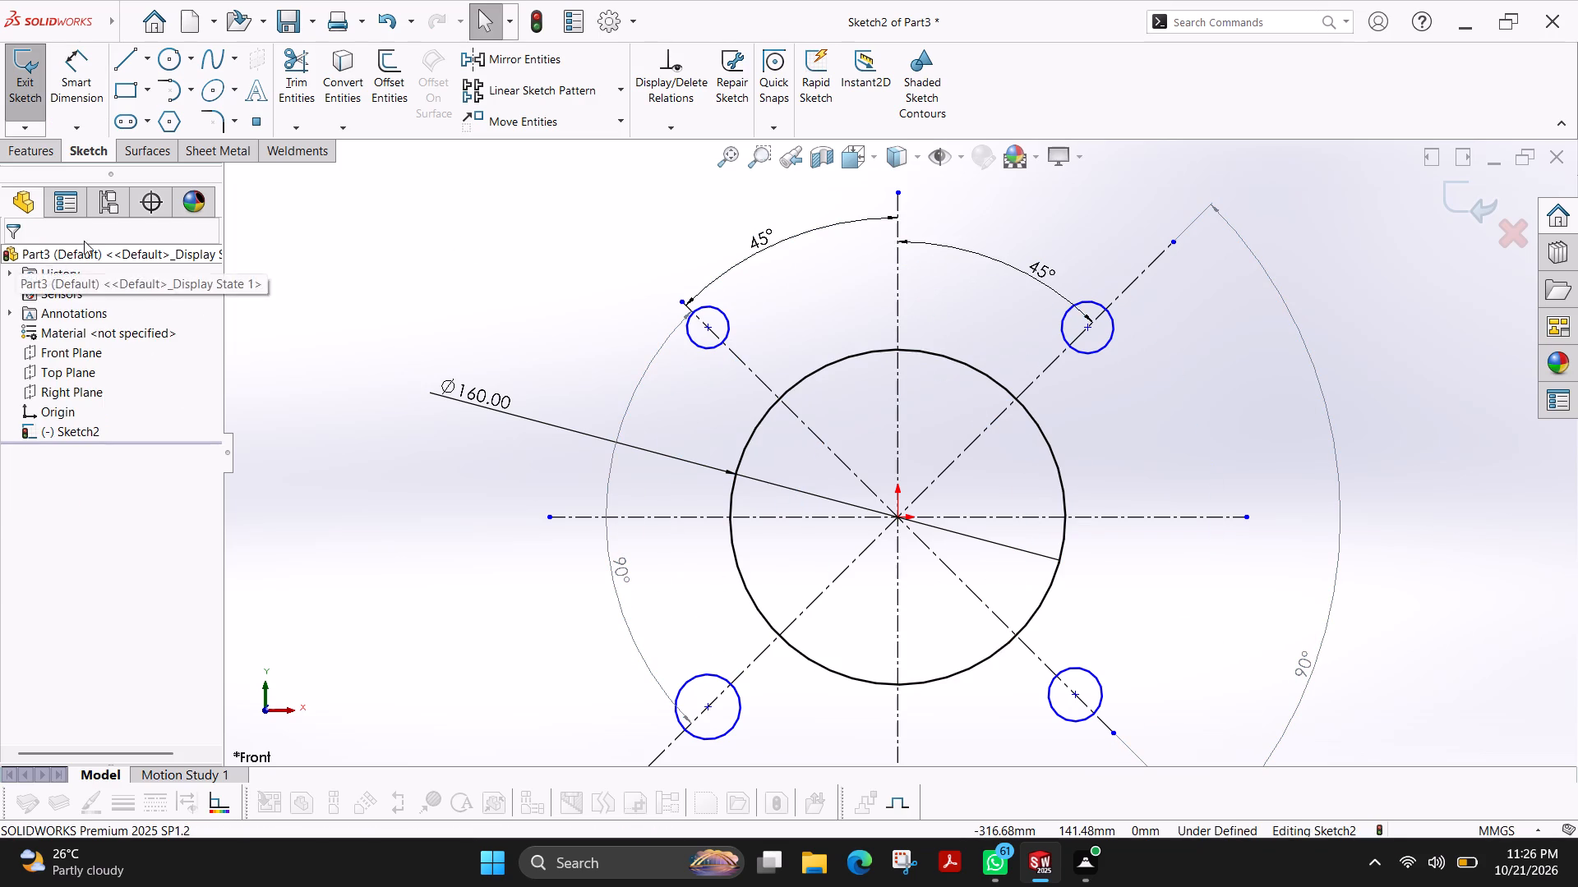
Sketch two concentric centre squares on the origin with corners on the diagonal centrelines, one about 87 mm wide and a slightly smaller one inside.
{"action": "scroll", "coordinate": [957, 531], "scroll_direction": "up", "scroll_amount": 2}
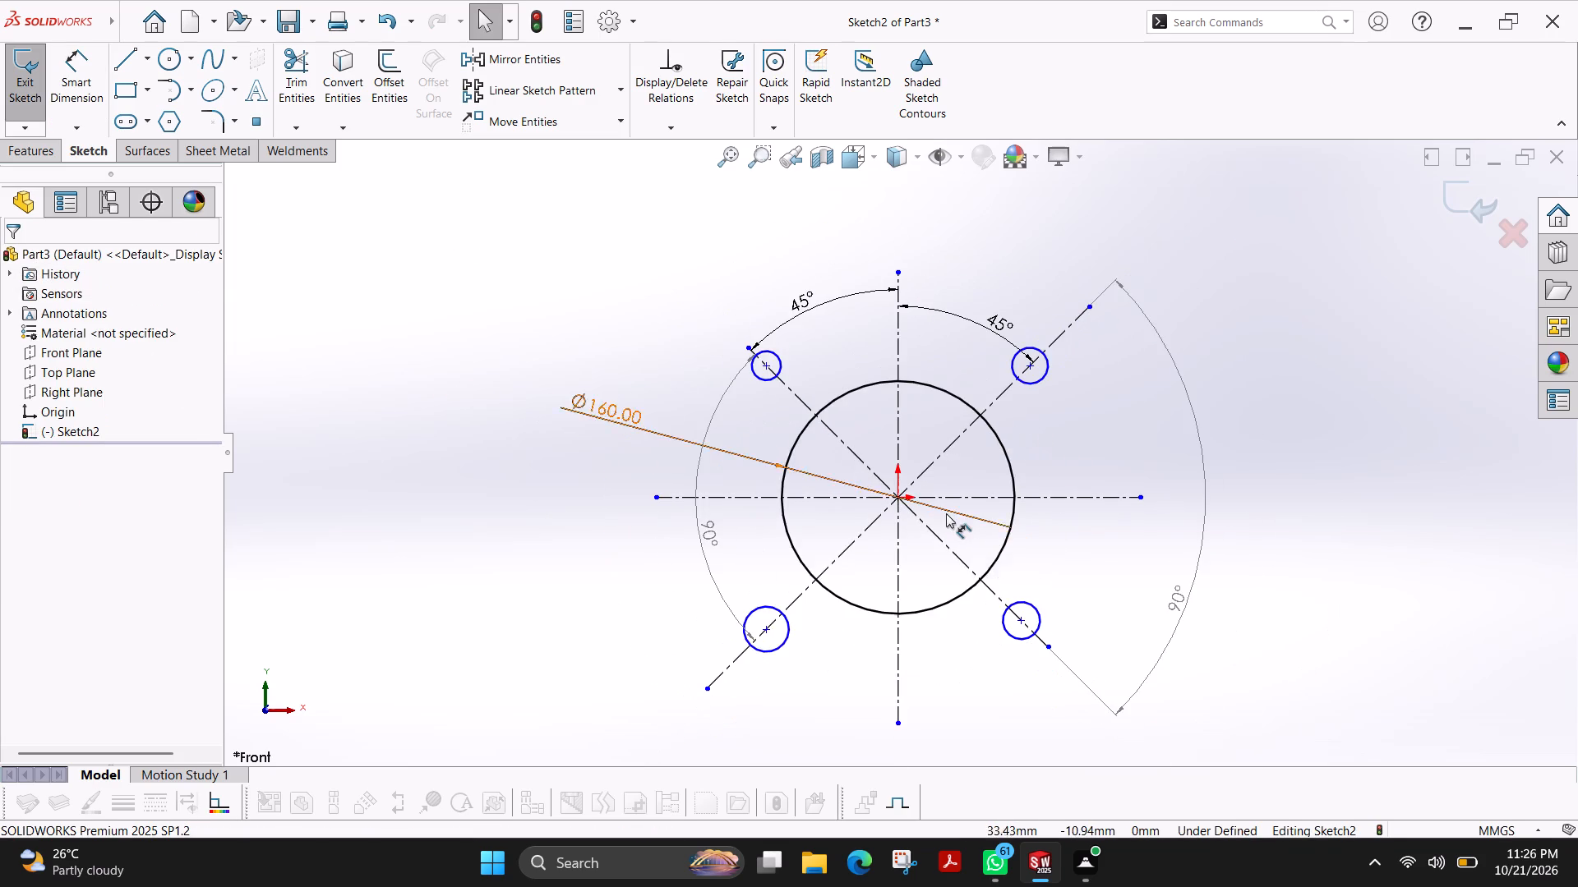
{"action": "scroll", "coordinate": [944, 513], "scroll_direction": "down", "scroll_amount": 2}
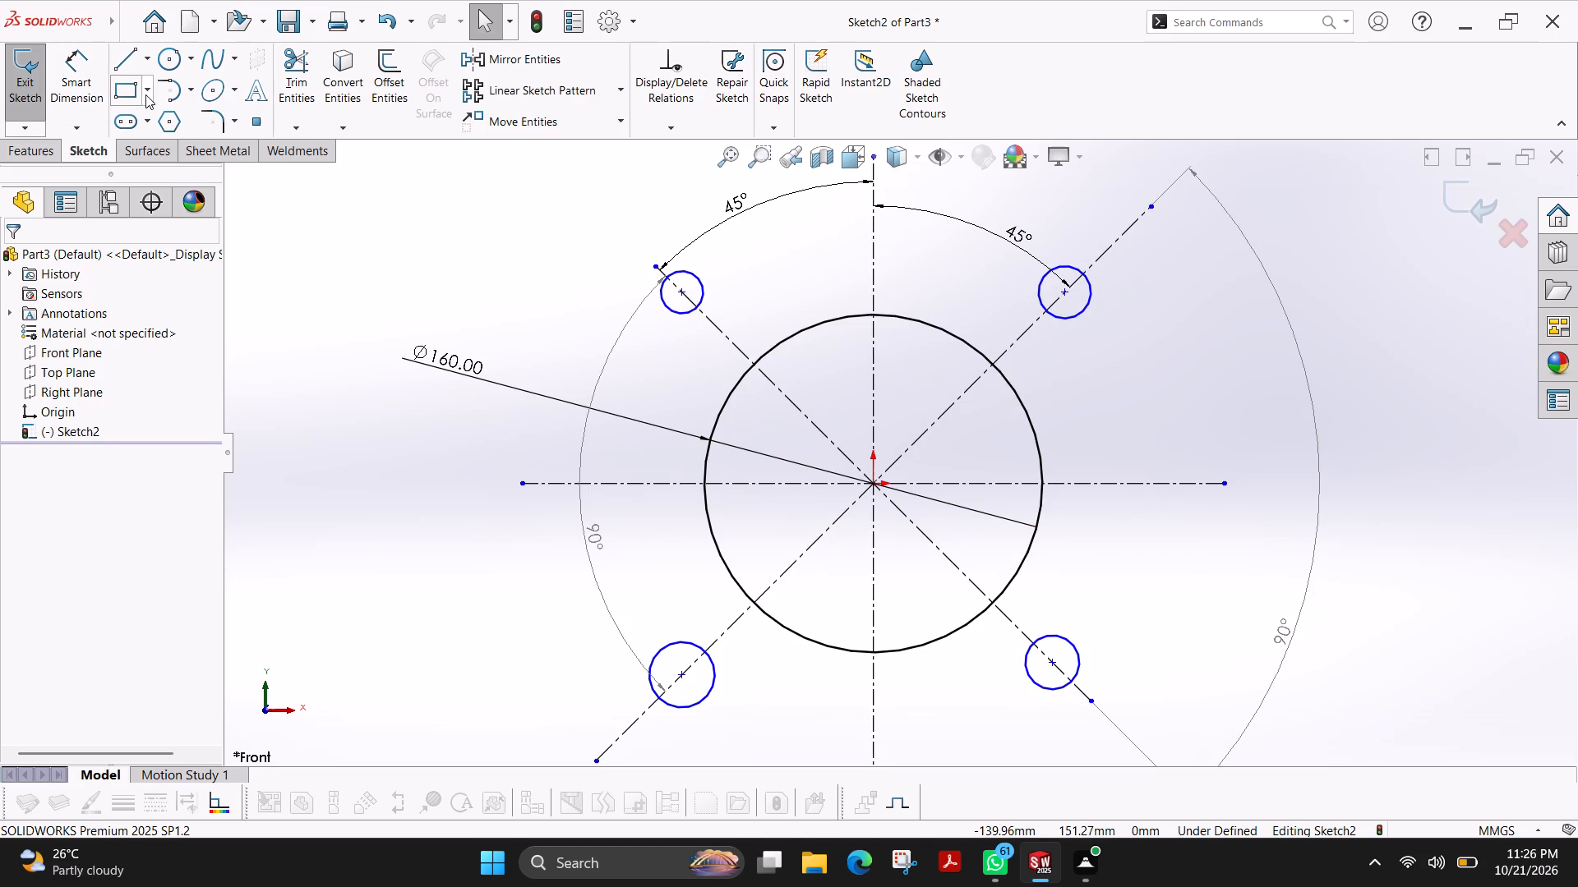
{"action": "left_click", "coordinate": [145, 94]}
{"action": "left_click", "coordinate": [149, 131]}
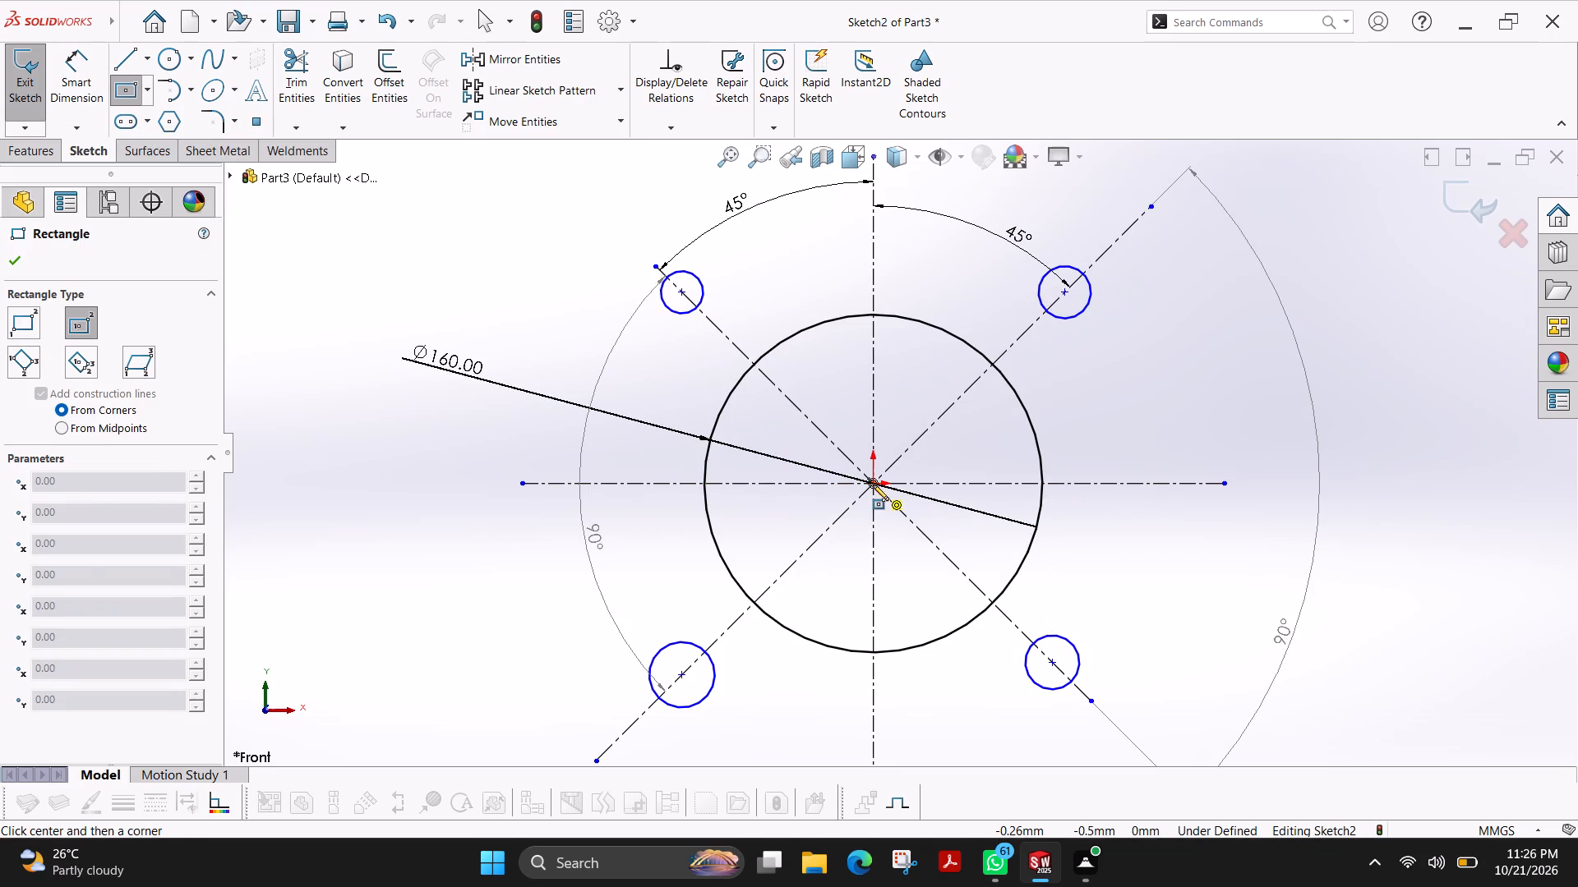
{"action": "left_click", "coordinate": [872, 485]}
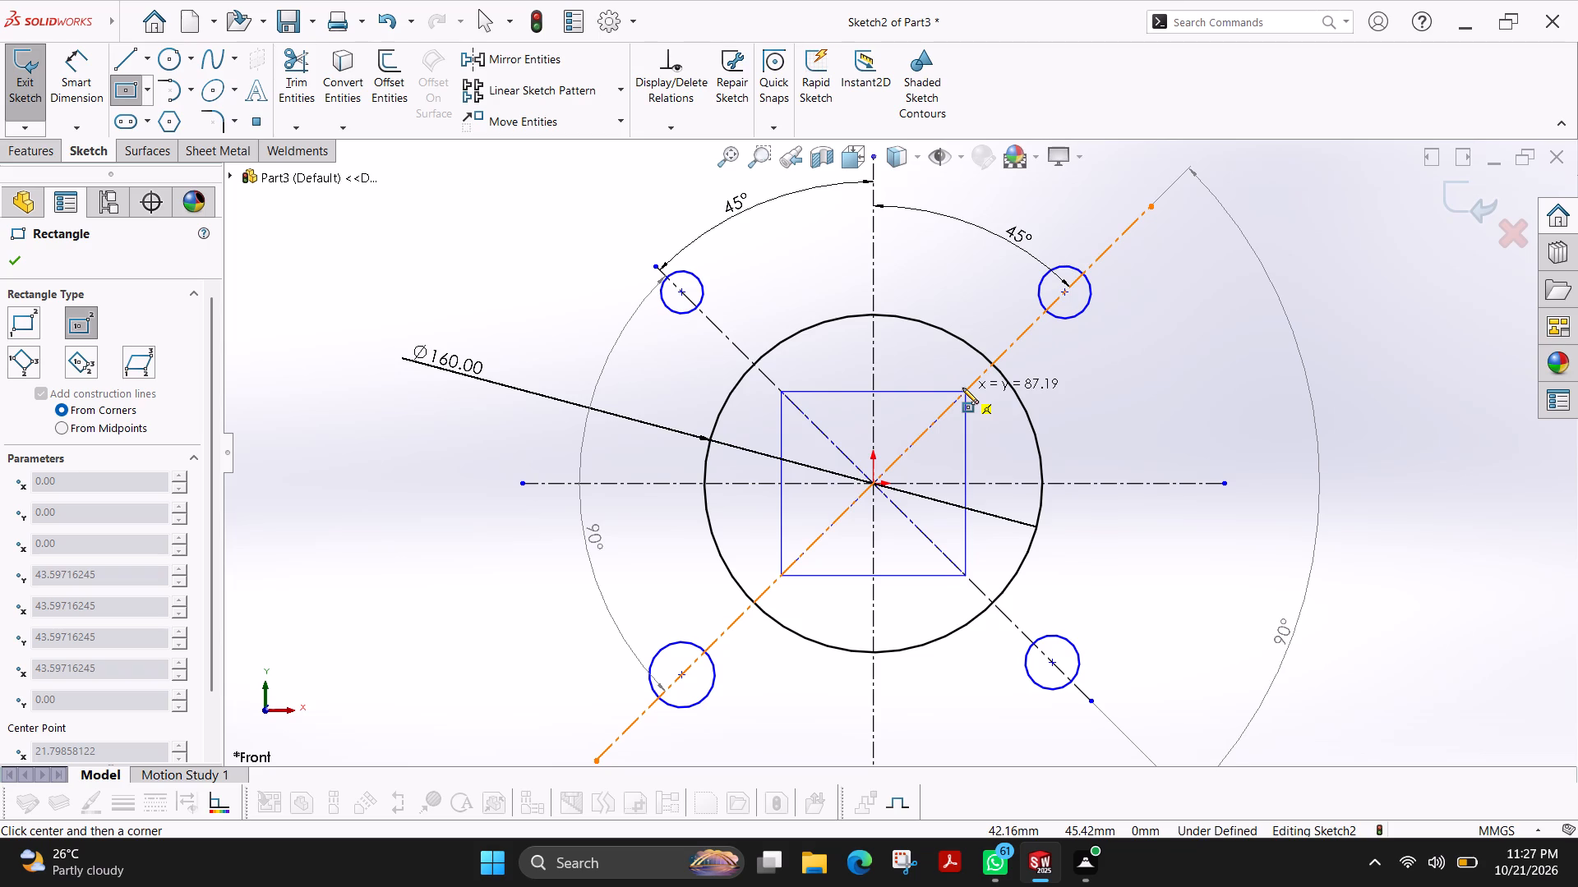
{"action": "left_click", "coordinate": [962, 388]}
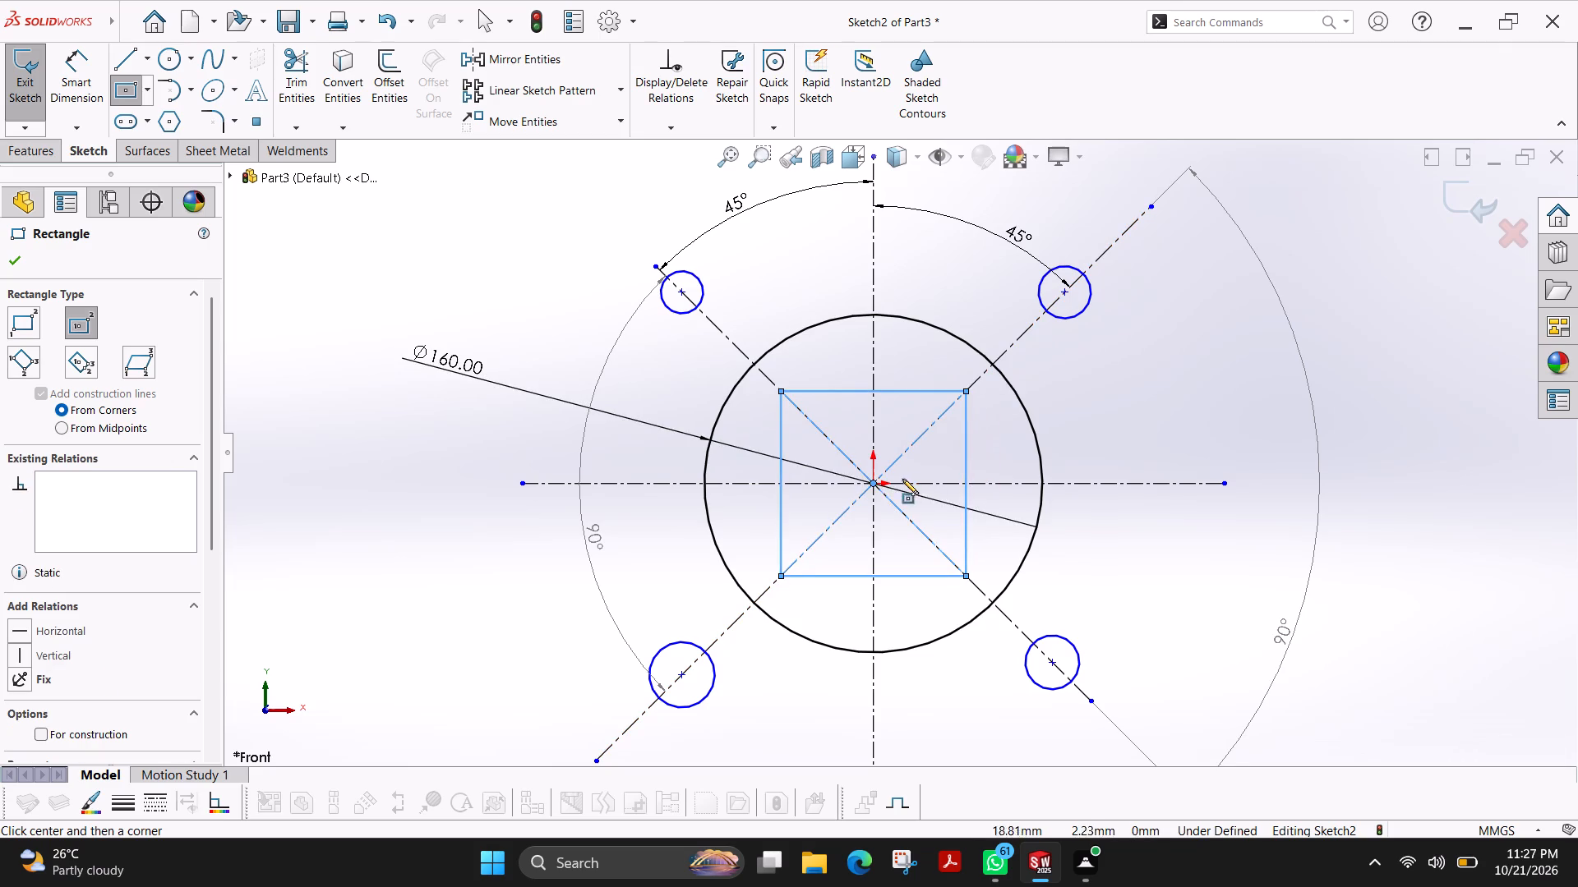
{"action": "left_click", "coordinate": [874, 484]}
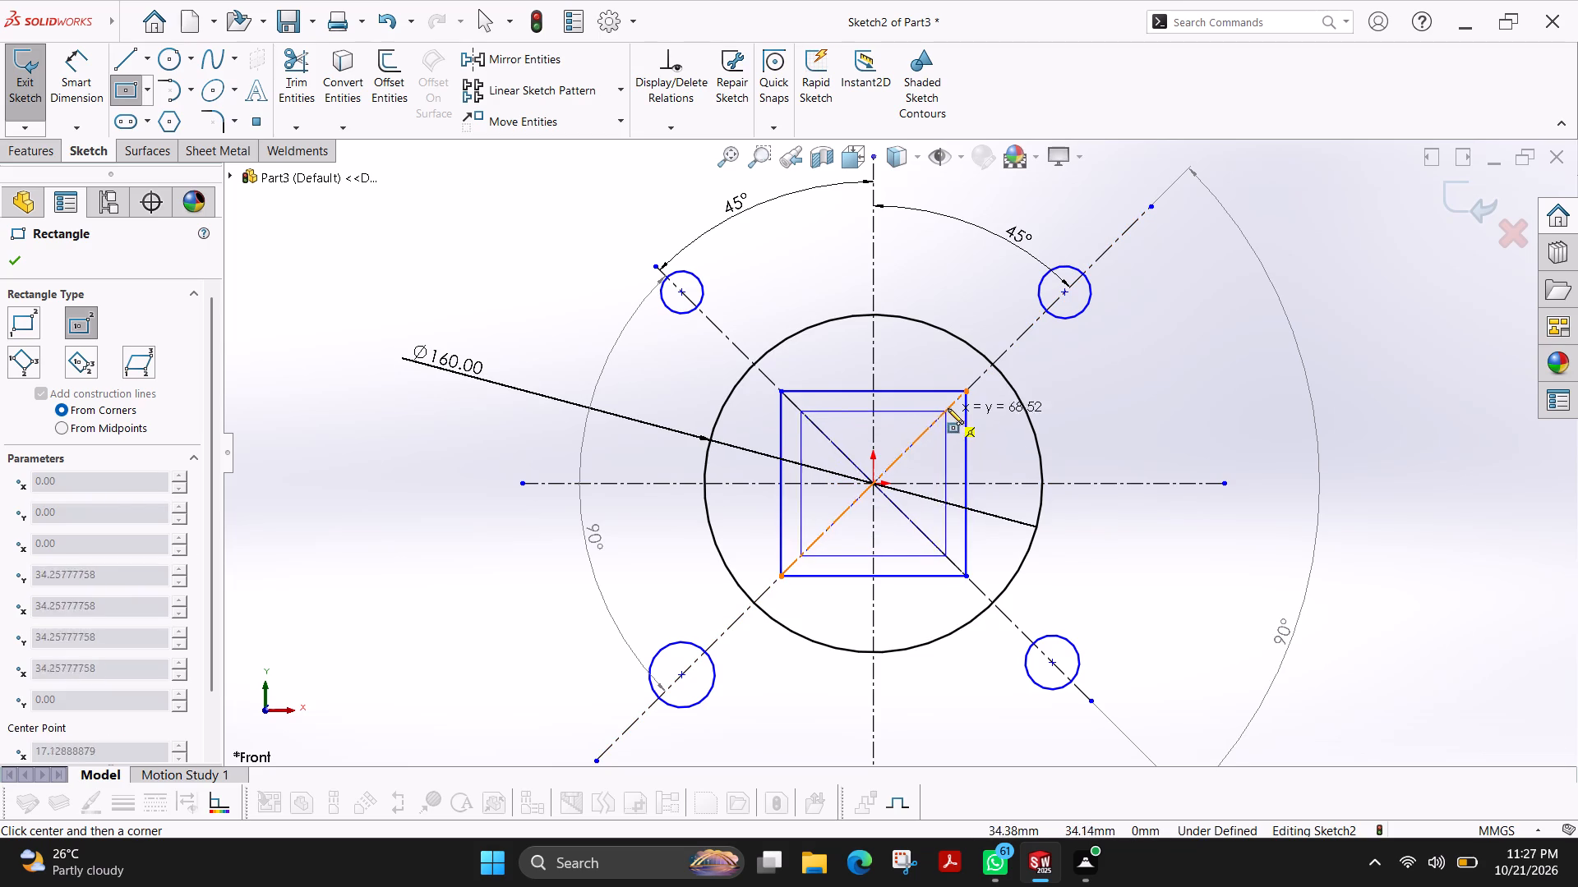
{"action": "left_click", "coordinate": [951, 405]}
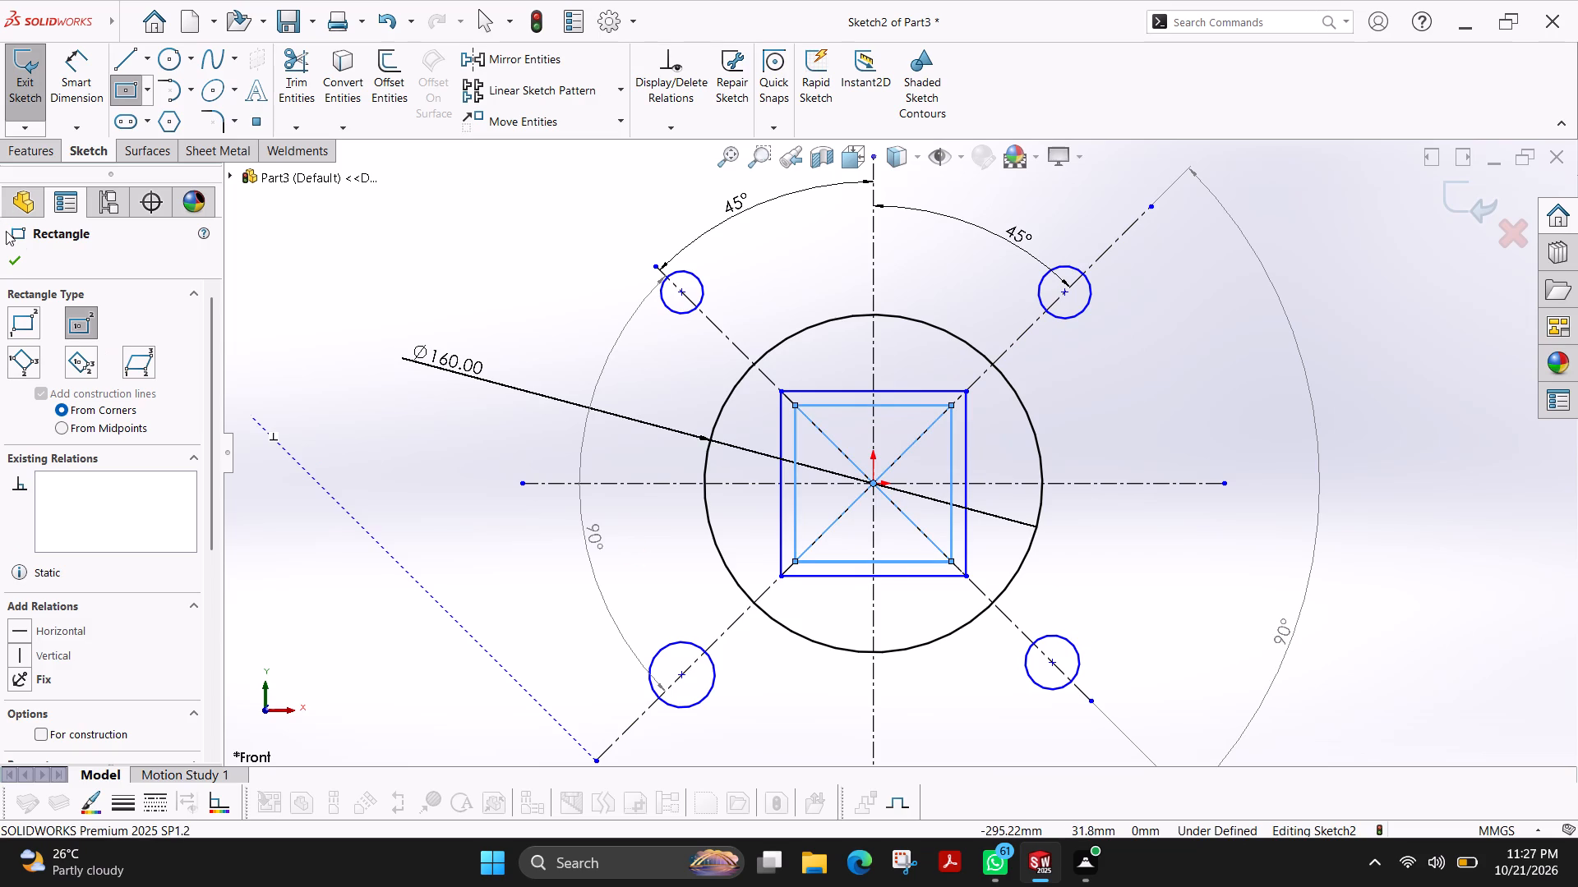
Dimension the outer square's top edge at 100 mm, placing the dimension above the sketch.
{"action": "left_click", "coordinate": [18, 258]}
{"action": "left_click", "coordinate": [87, 53]}
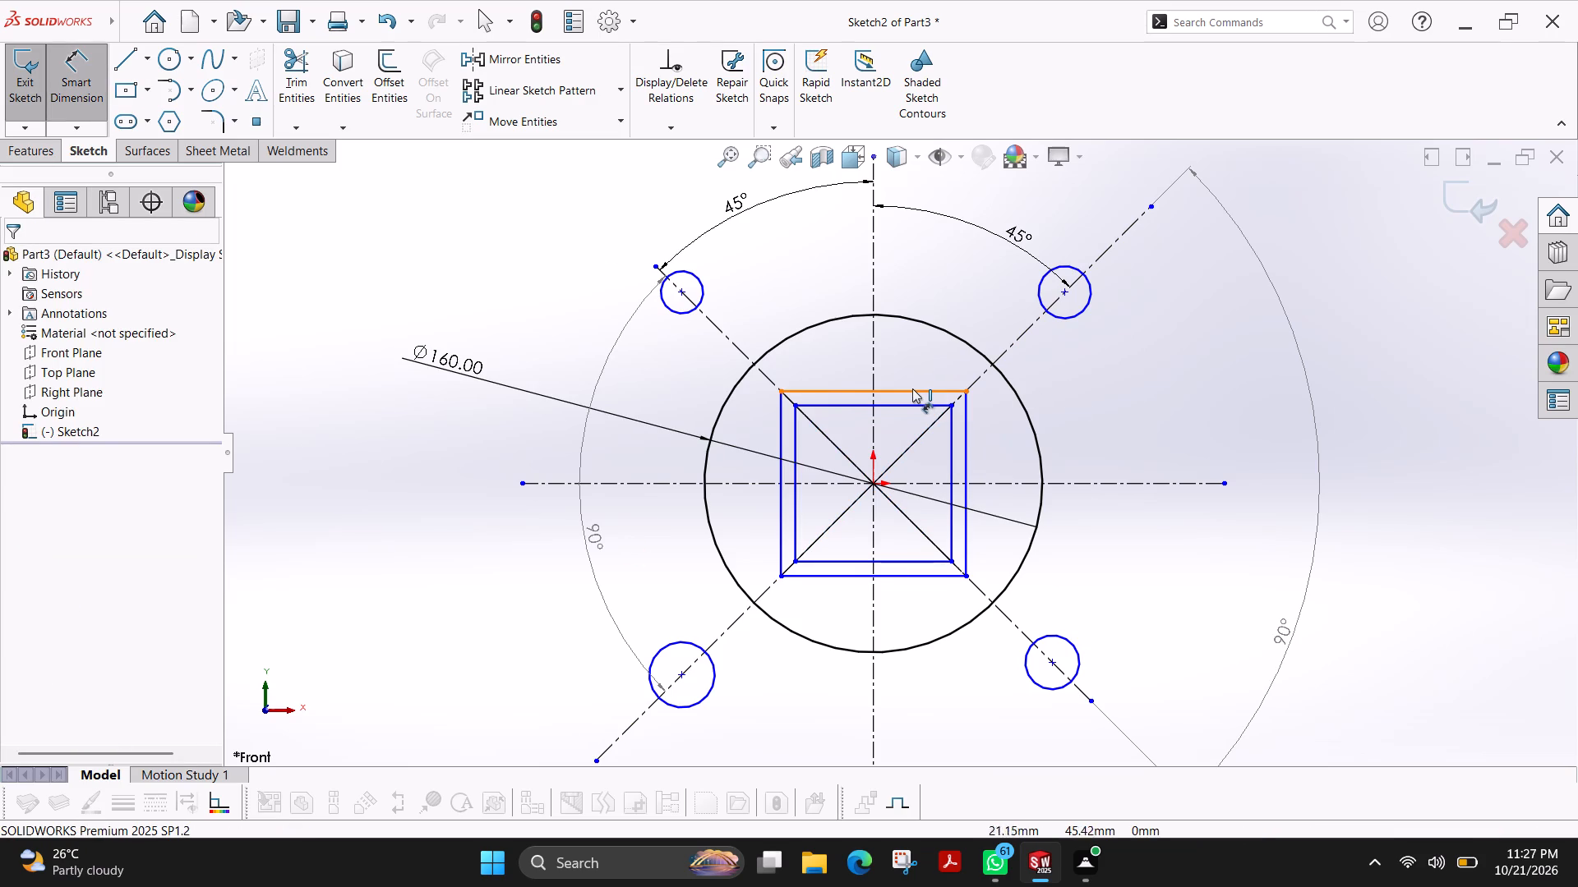
{"action": "left_click", "coordinate": [908, 388]}
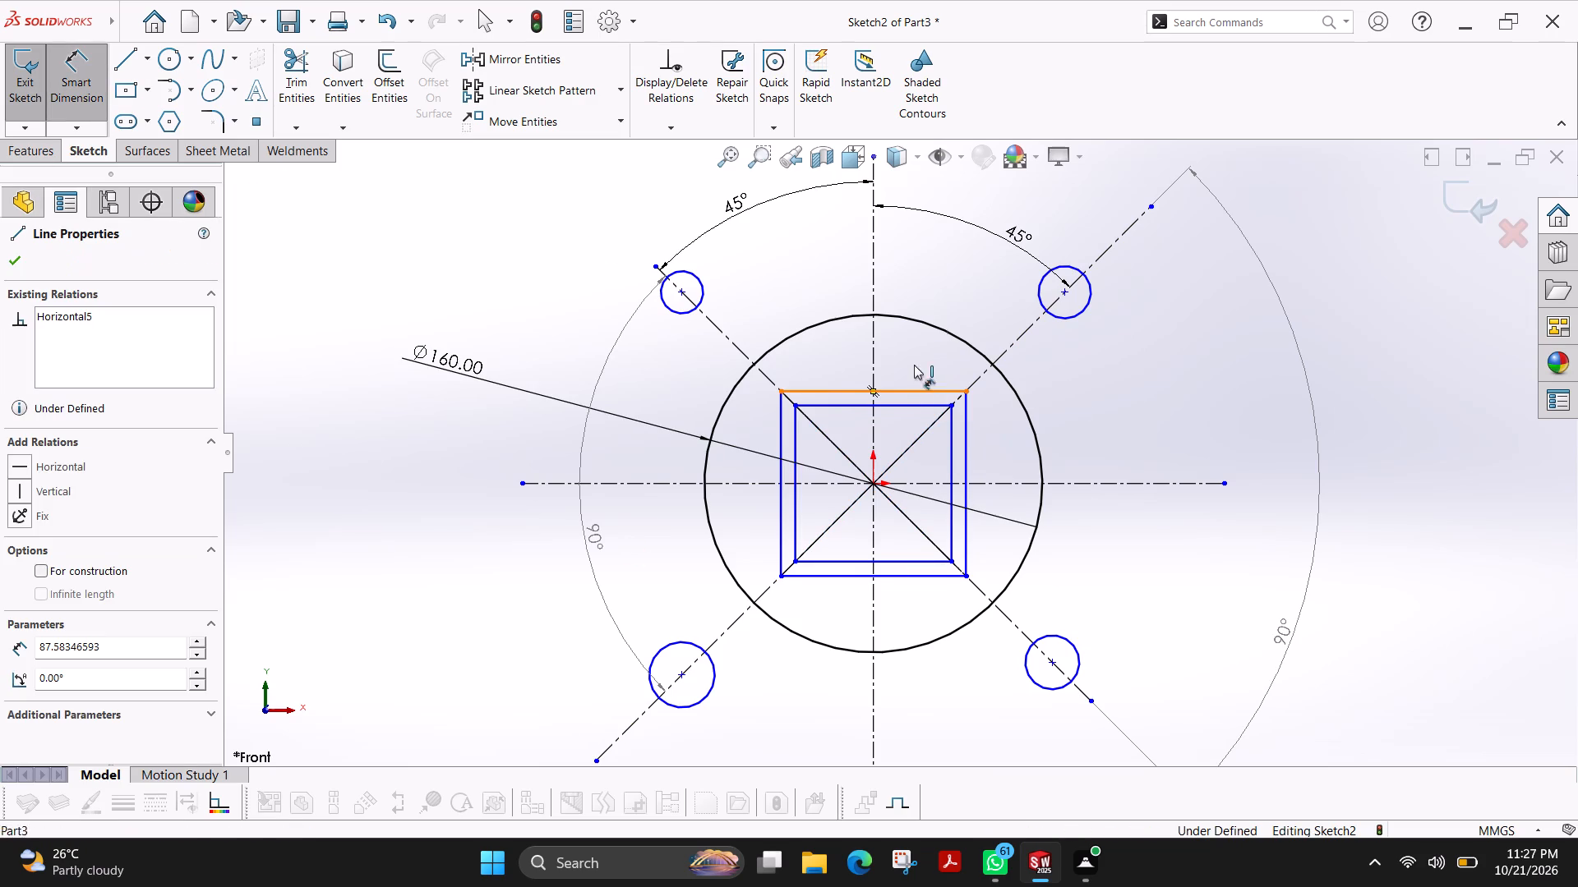
{"action": "scroll", "coordinate": [901, 237], "scroll_direction": "up", "scroll_amount": 2}
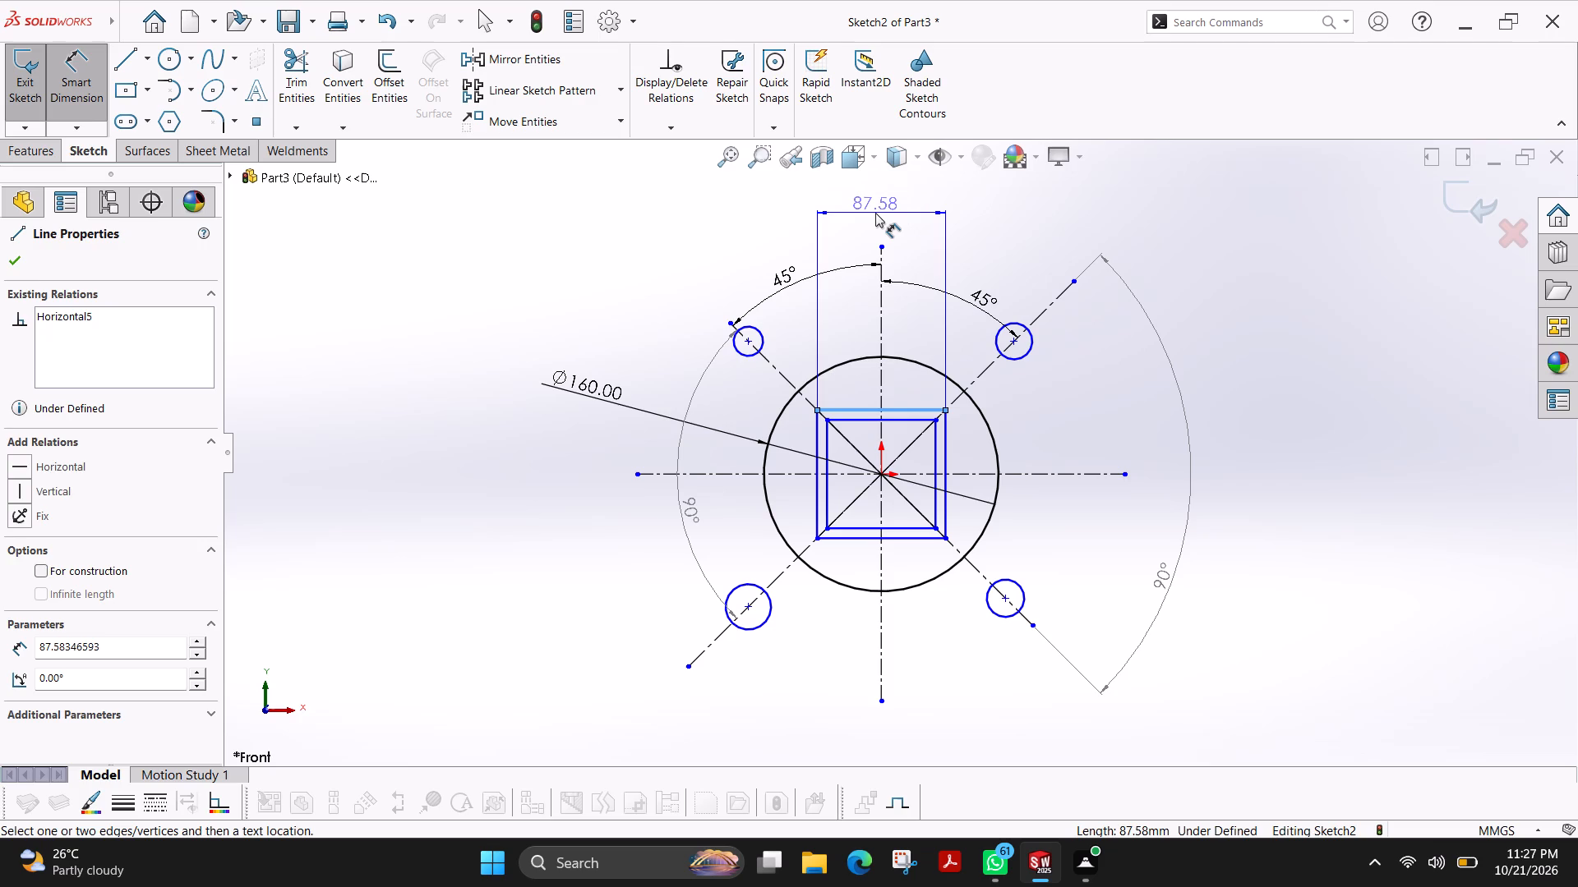
{"action": "left_click", "coordinate": [875, 213]}
{"action": "type", "text": "100"}
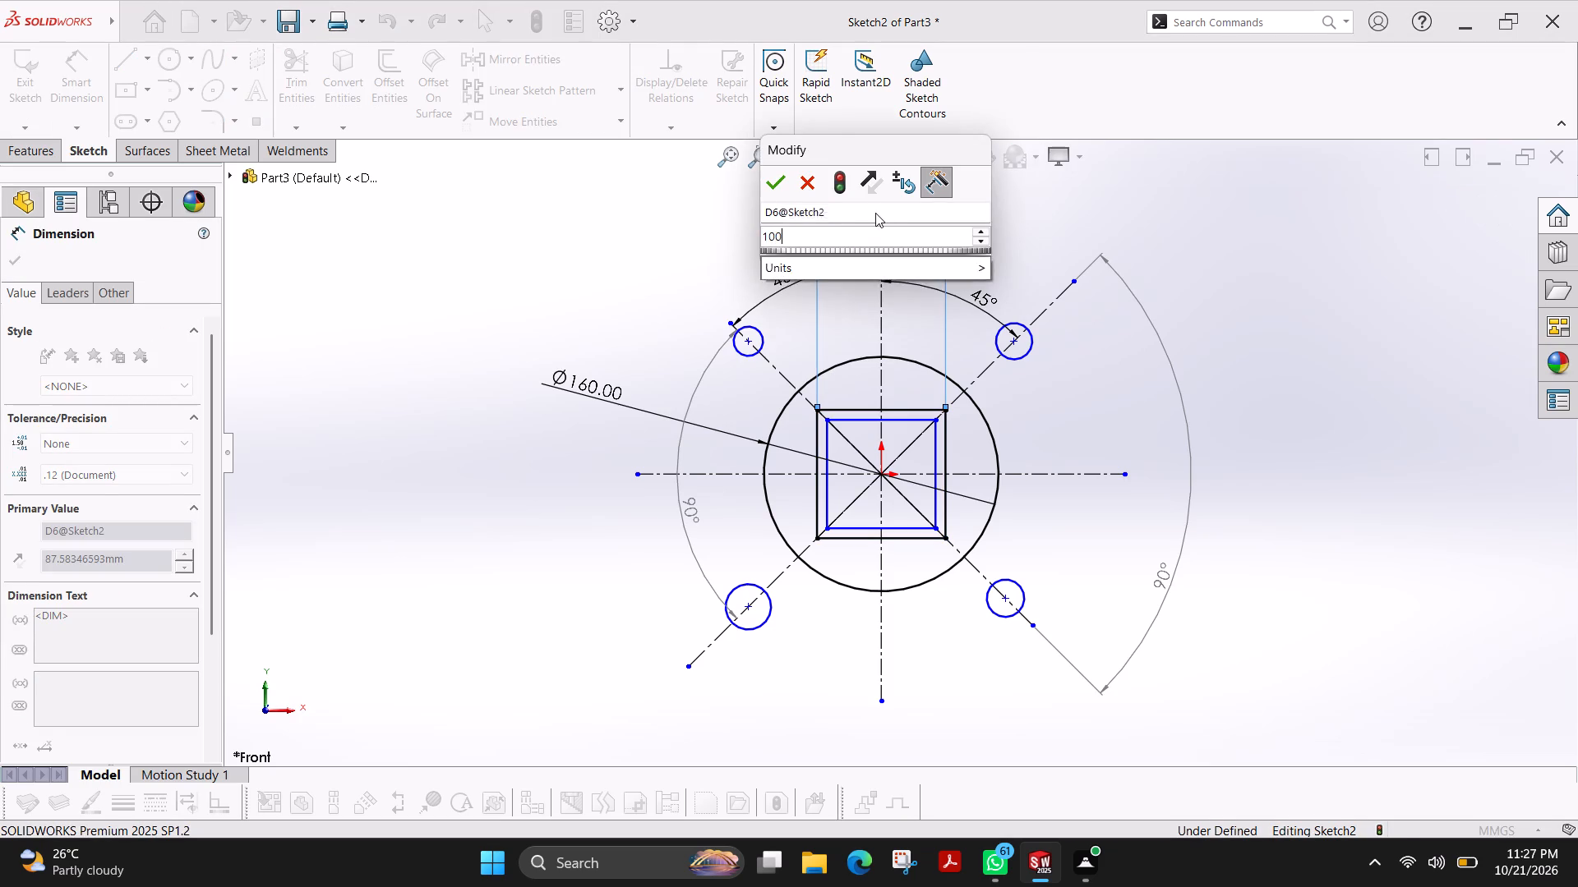
{"action": "key", "text": "Return"}
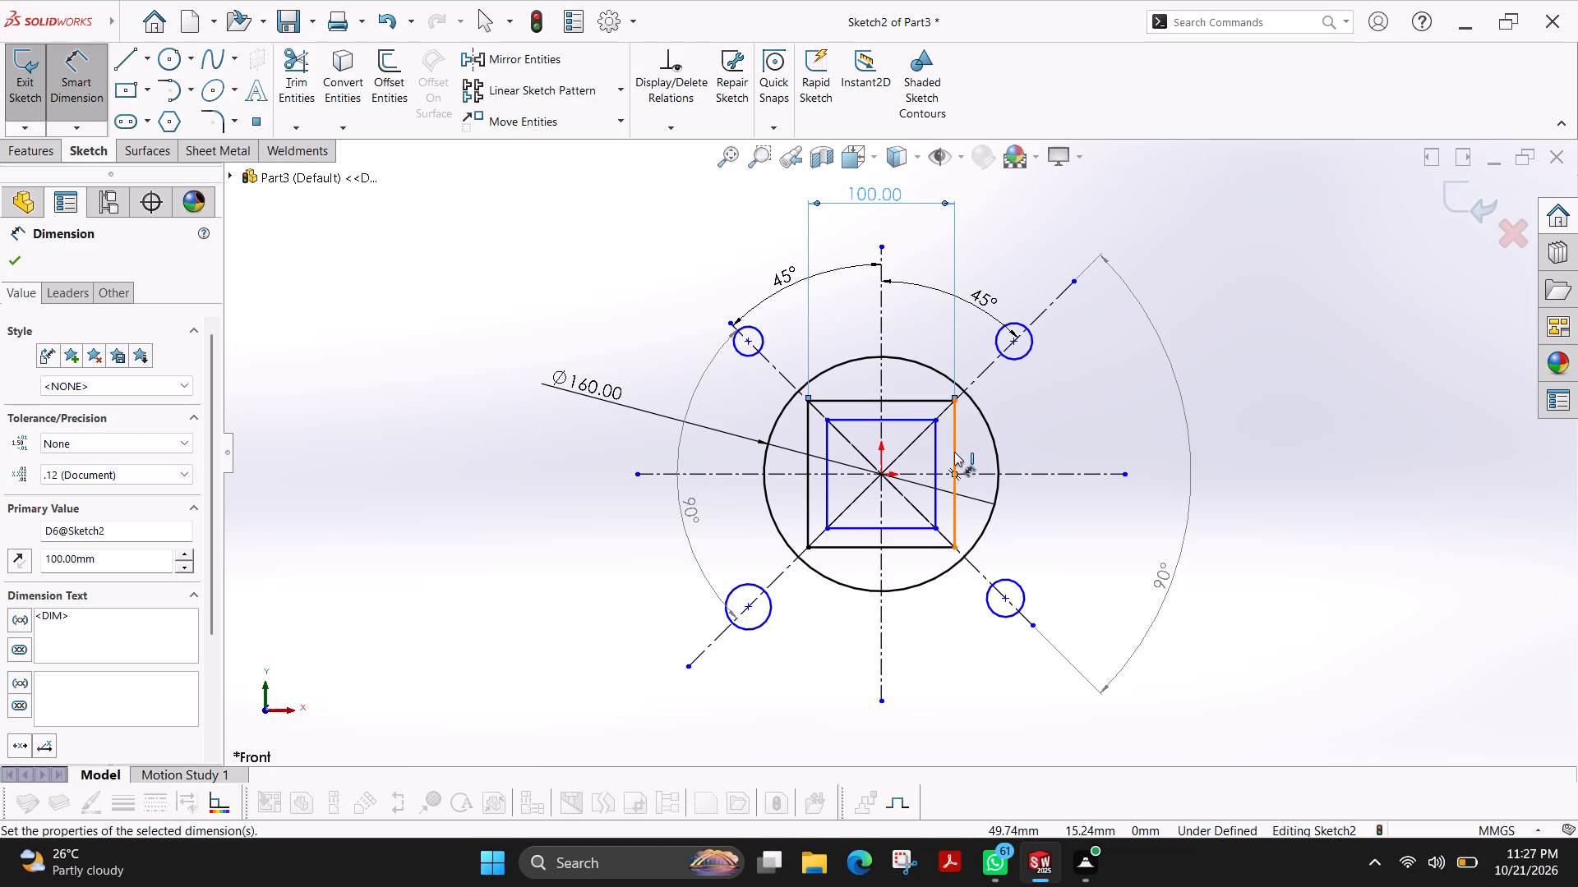
{"action": "left_click", "coordinate": [954, 452]}
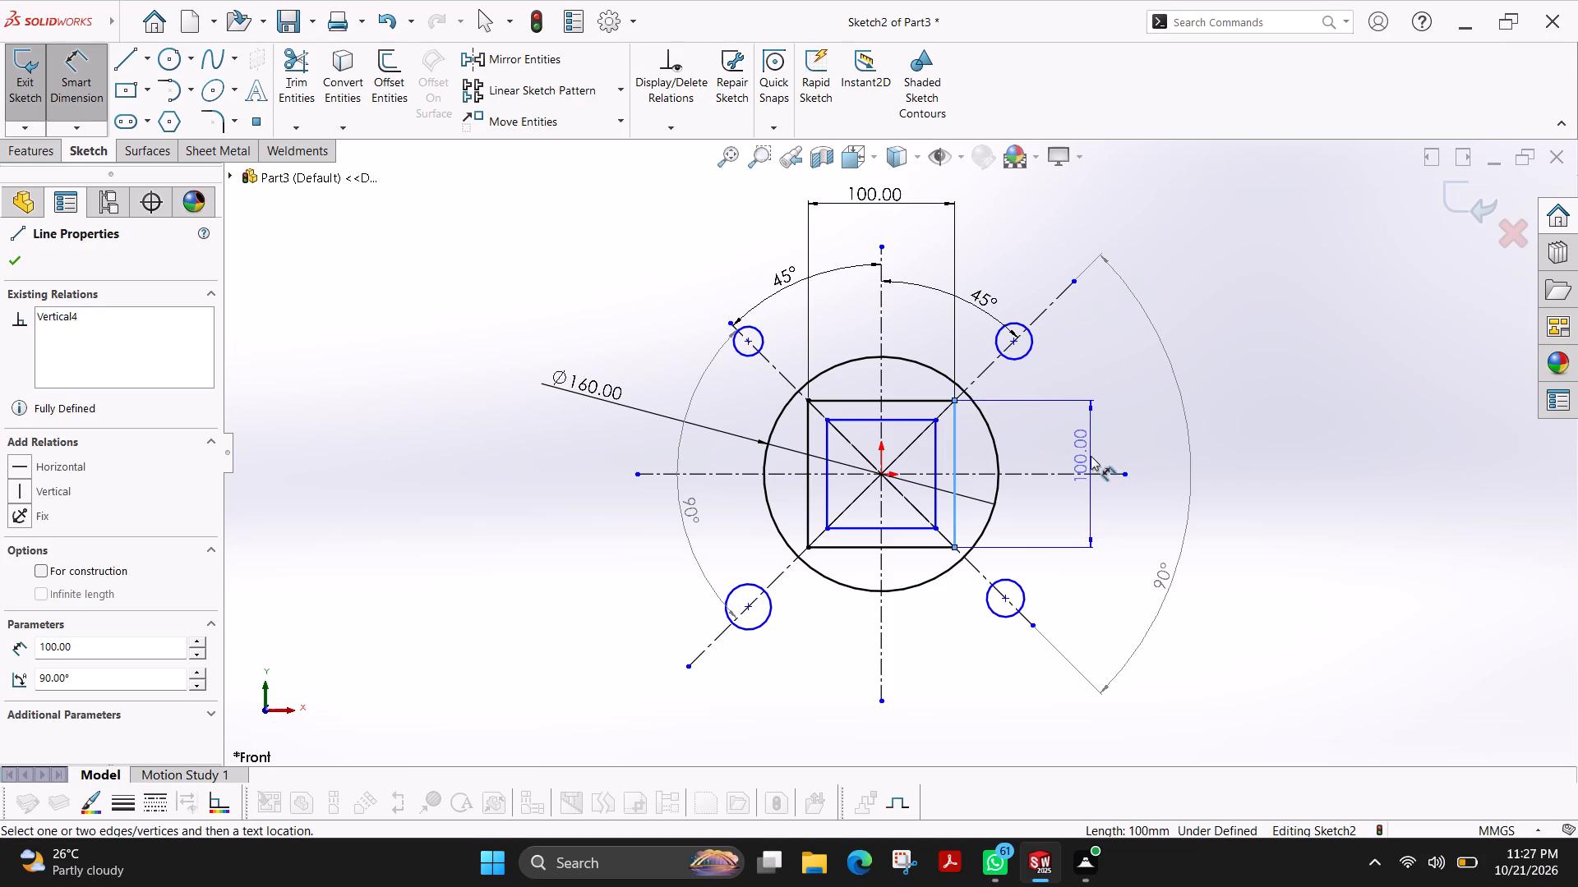
{"action": "key", "text": "Escape"}
Dimension the gap between the bottom edges of the inner and outer squares at 6 mm.
{"action": "scroll", "coordinate": [911, 526], "scroll_direction": "down", "scroll_amount": 2}
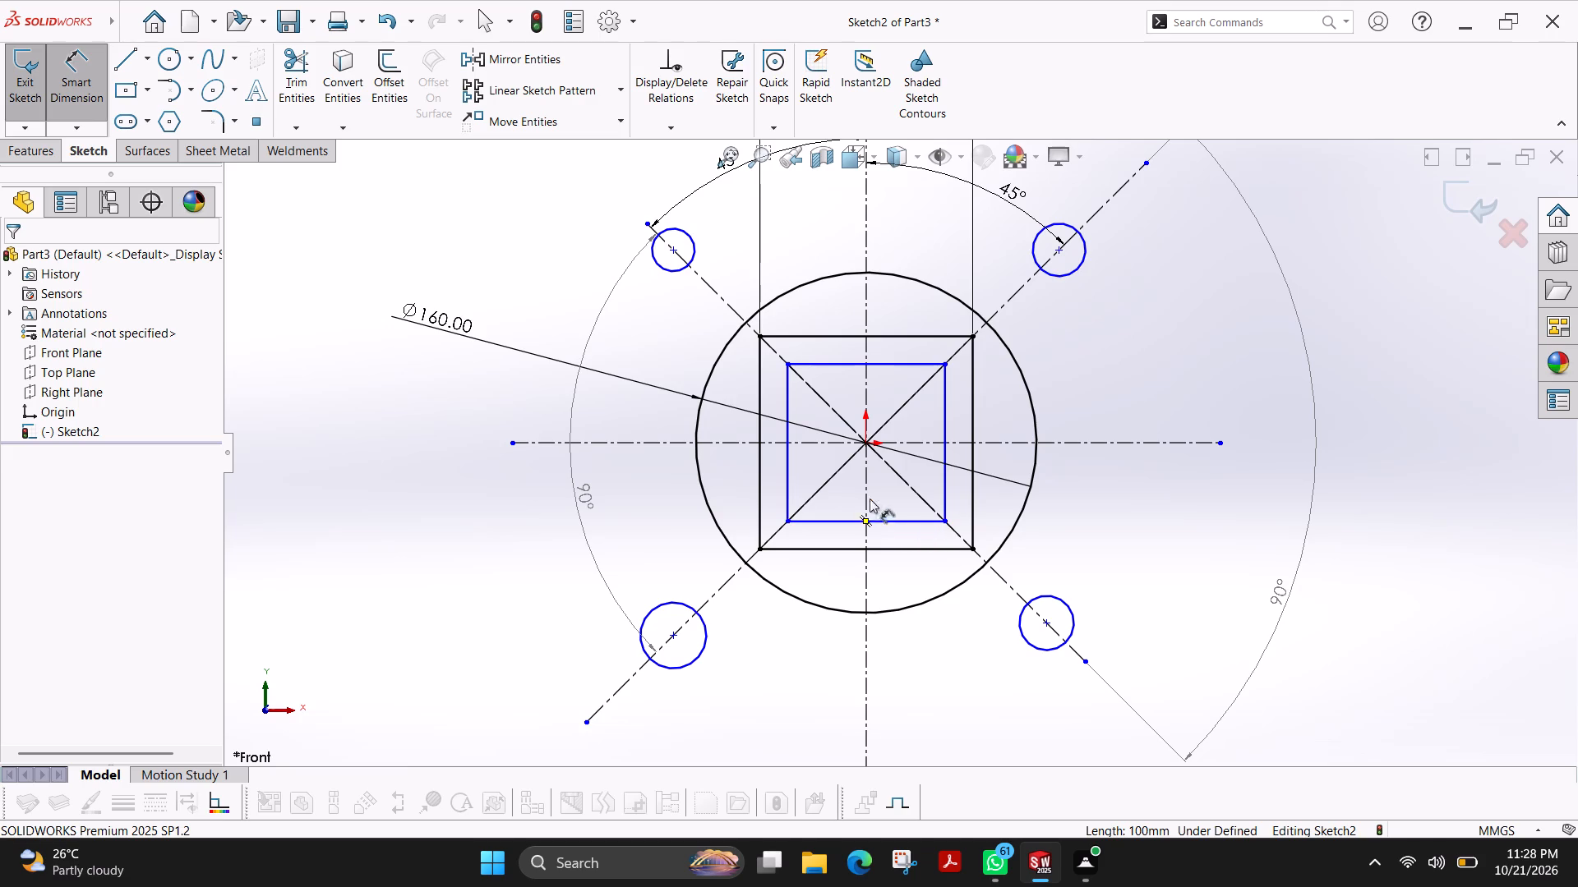
{"action": "left_click", "coordinate": [903, 519]}
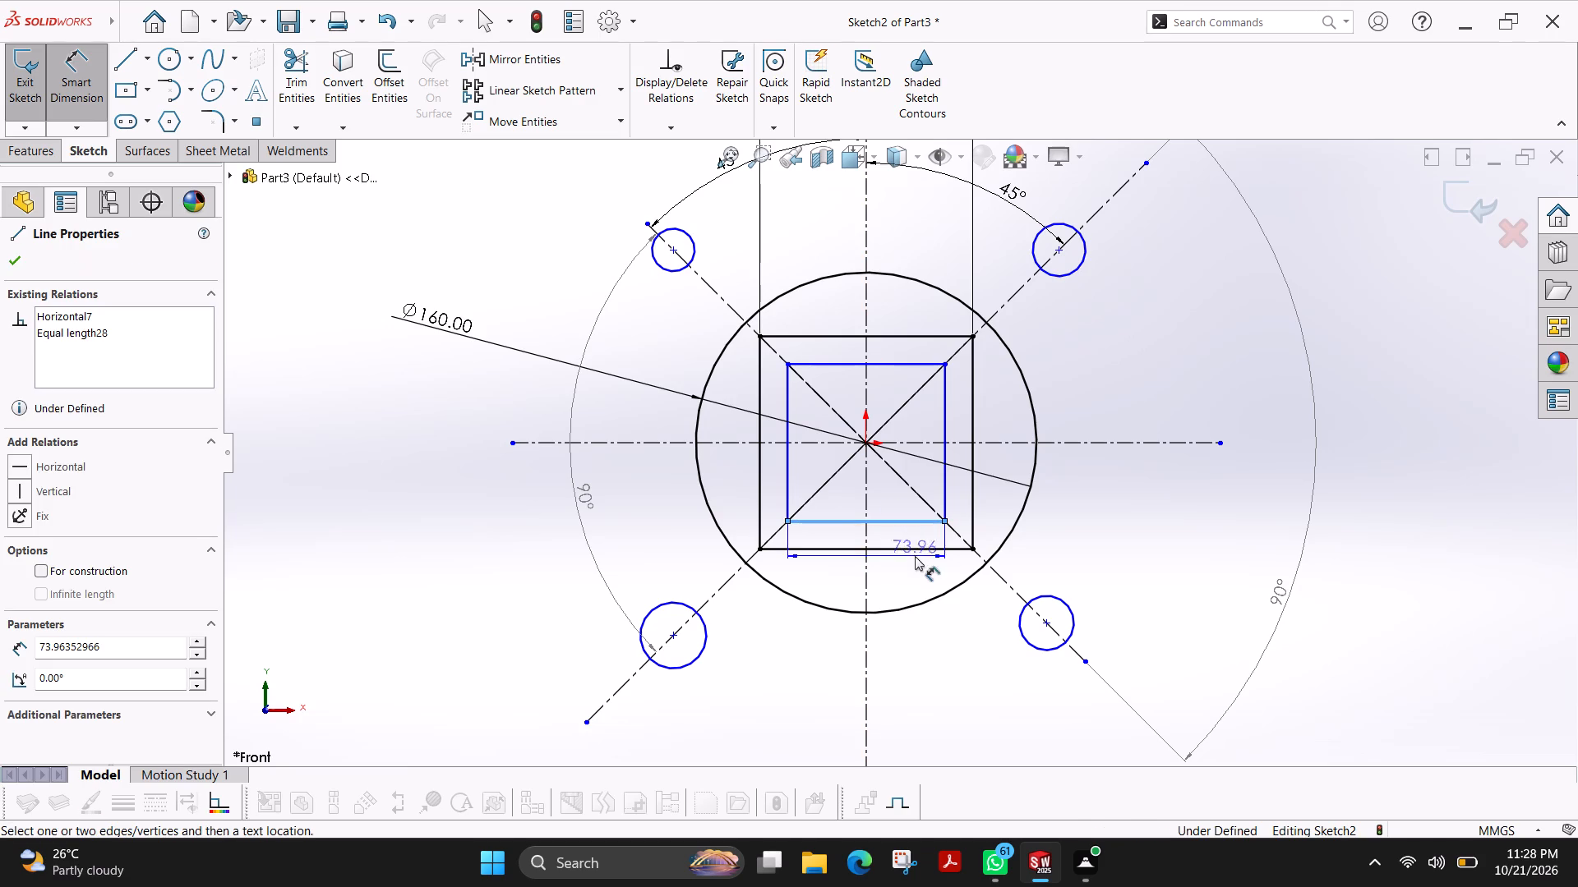
{"action": "left_click", "coordinate": [914, 548]}
{"action": "left_click", "coordinate": [1117, 545]}
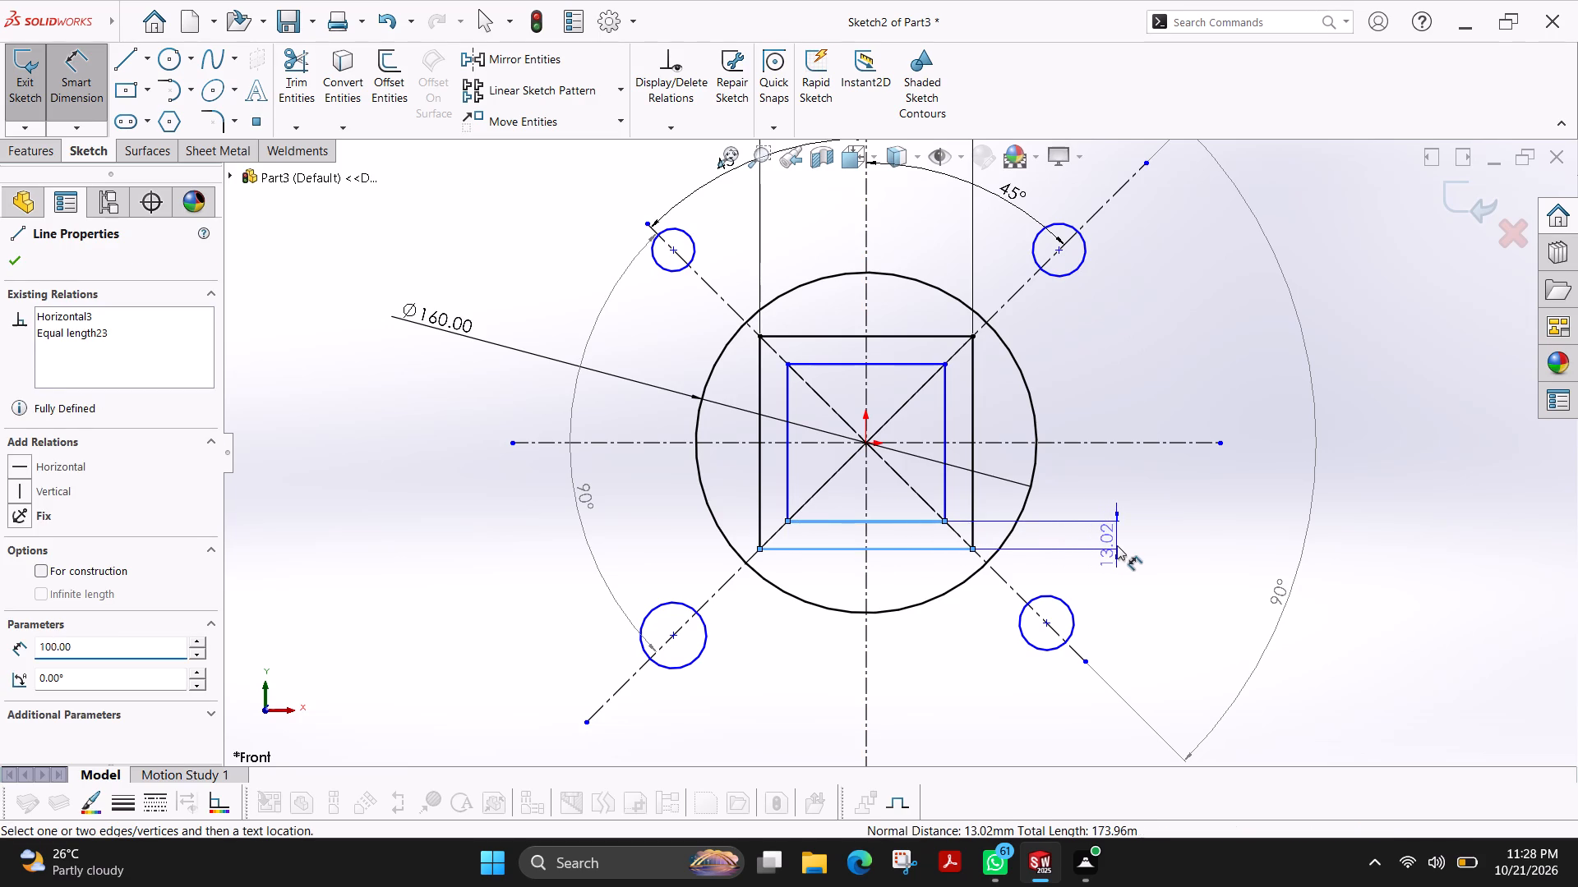
{"action": "key", "text": "6"}
{"action": "key", "text": "Return"}
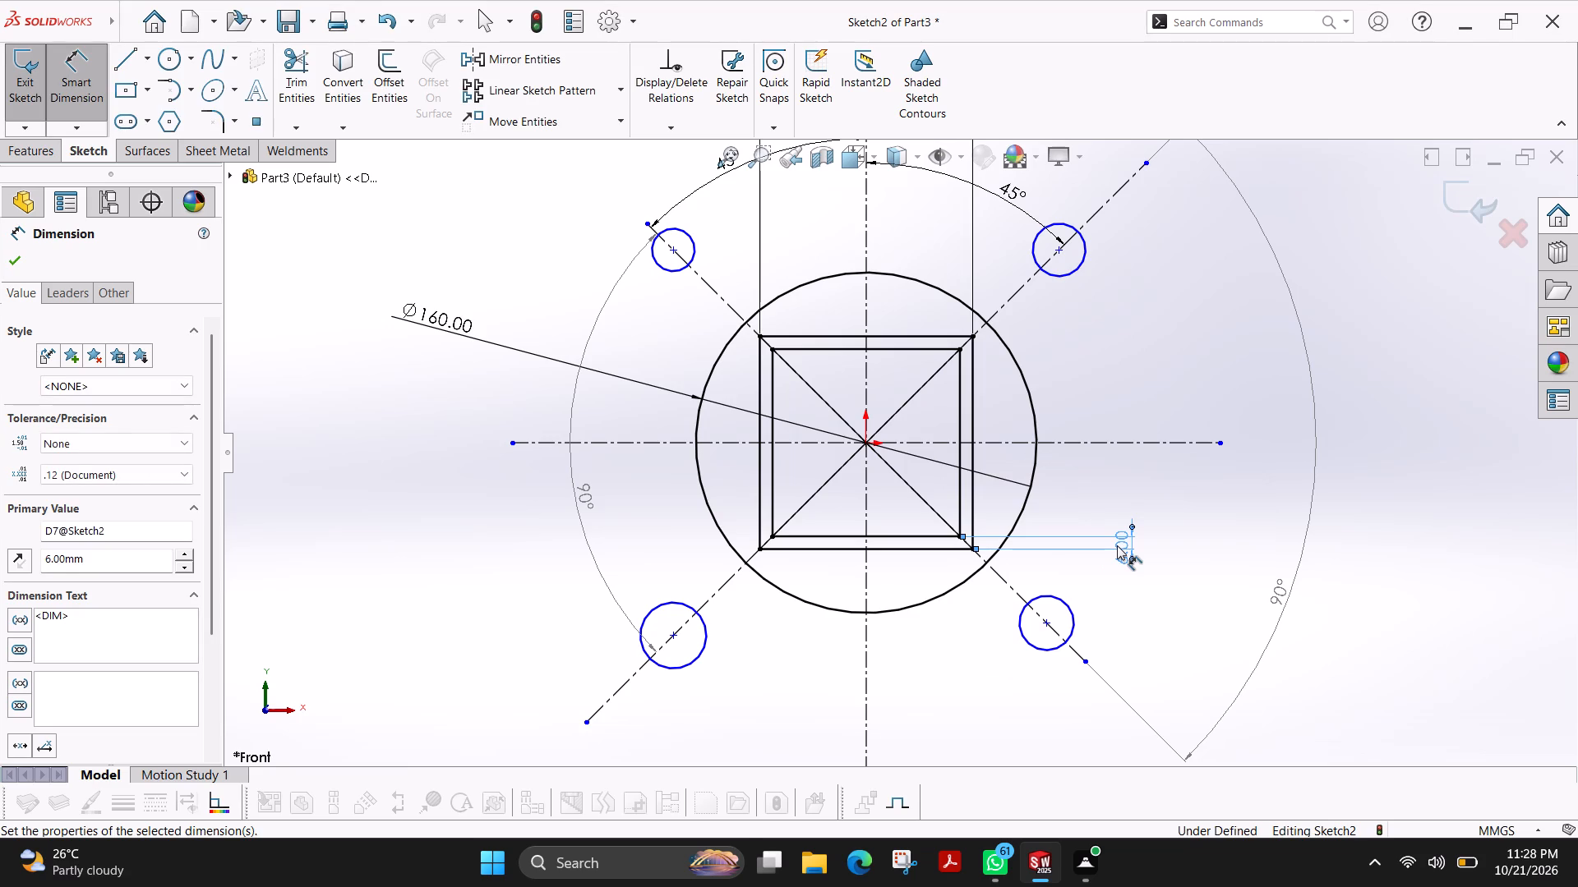
{"action": "left_click", "coordinate": [14, 262]}
Start a 15 mm sketch fillet with constrained corners kept, on the upper-left and upper-right corners of both squares.
{"action": "left_click", "coordinate": [212, 116]}
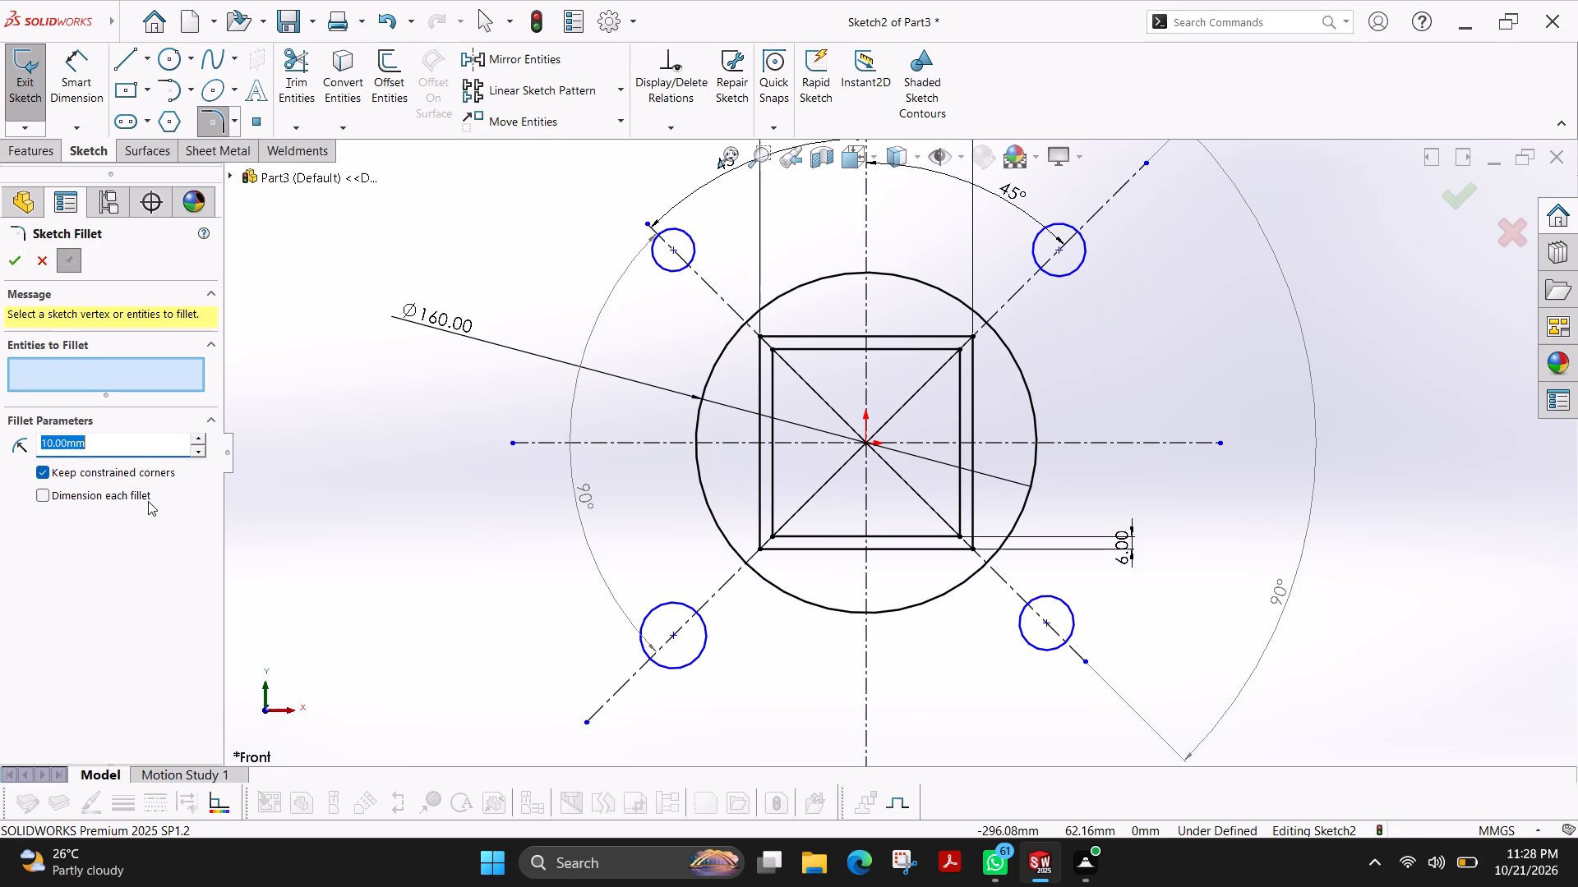
{"action": "type", "text": "15"}
{"action": "key", "text": "Return"}
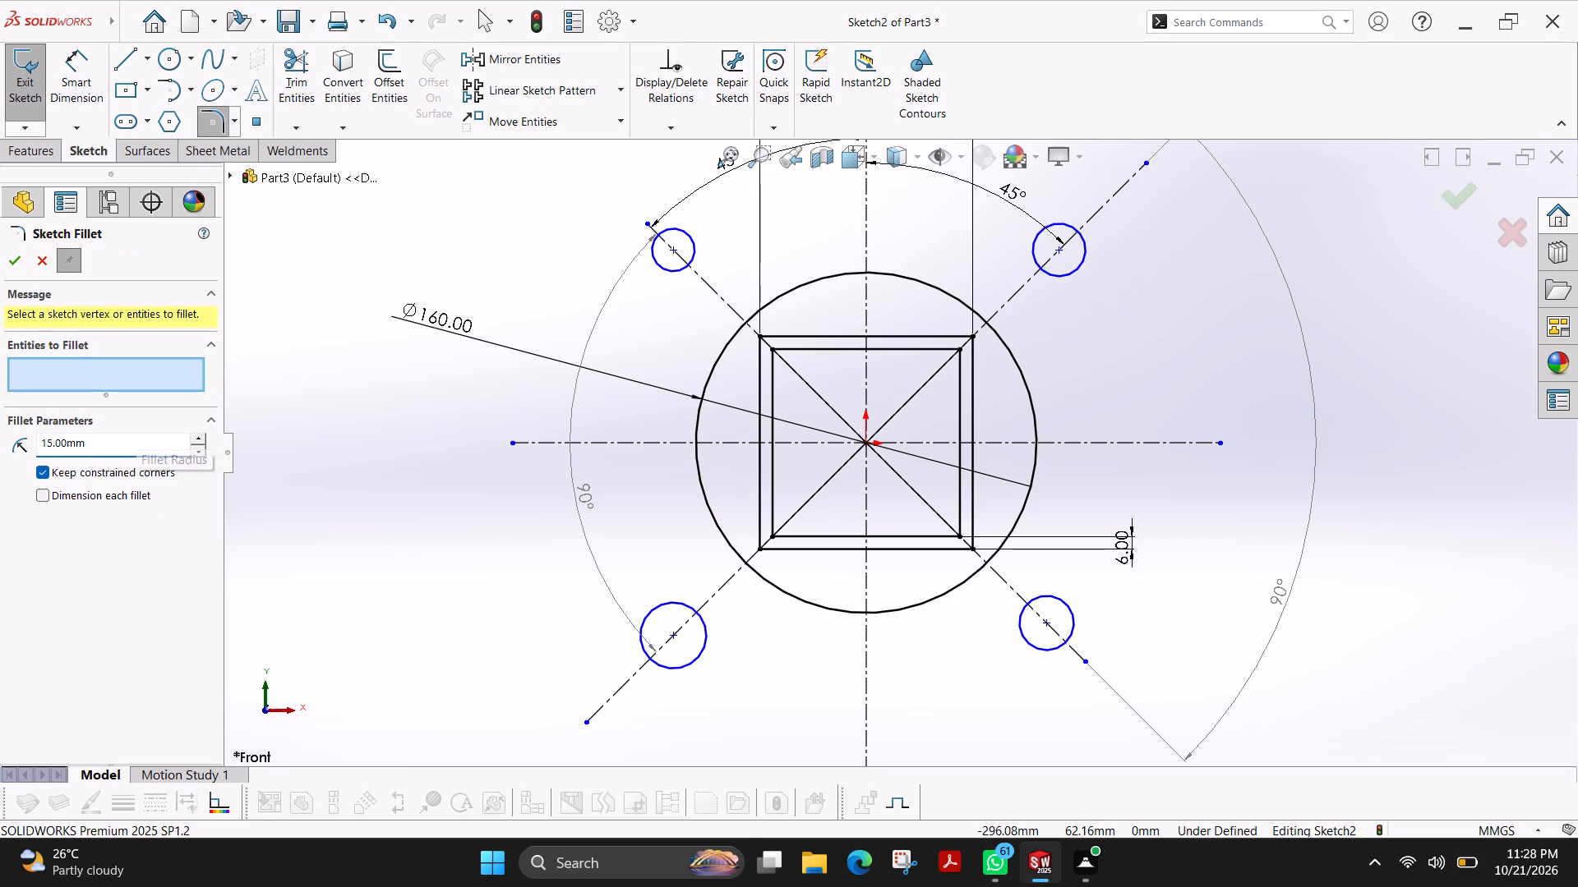
{"action": "scroll", "coordinate": [860, 342], "scroll_direction": "down", "scroll_amount": 4}
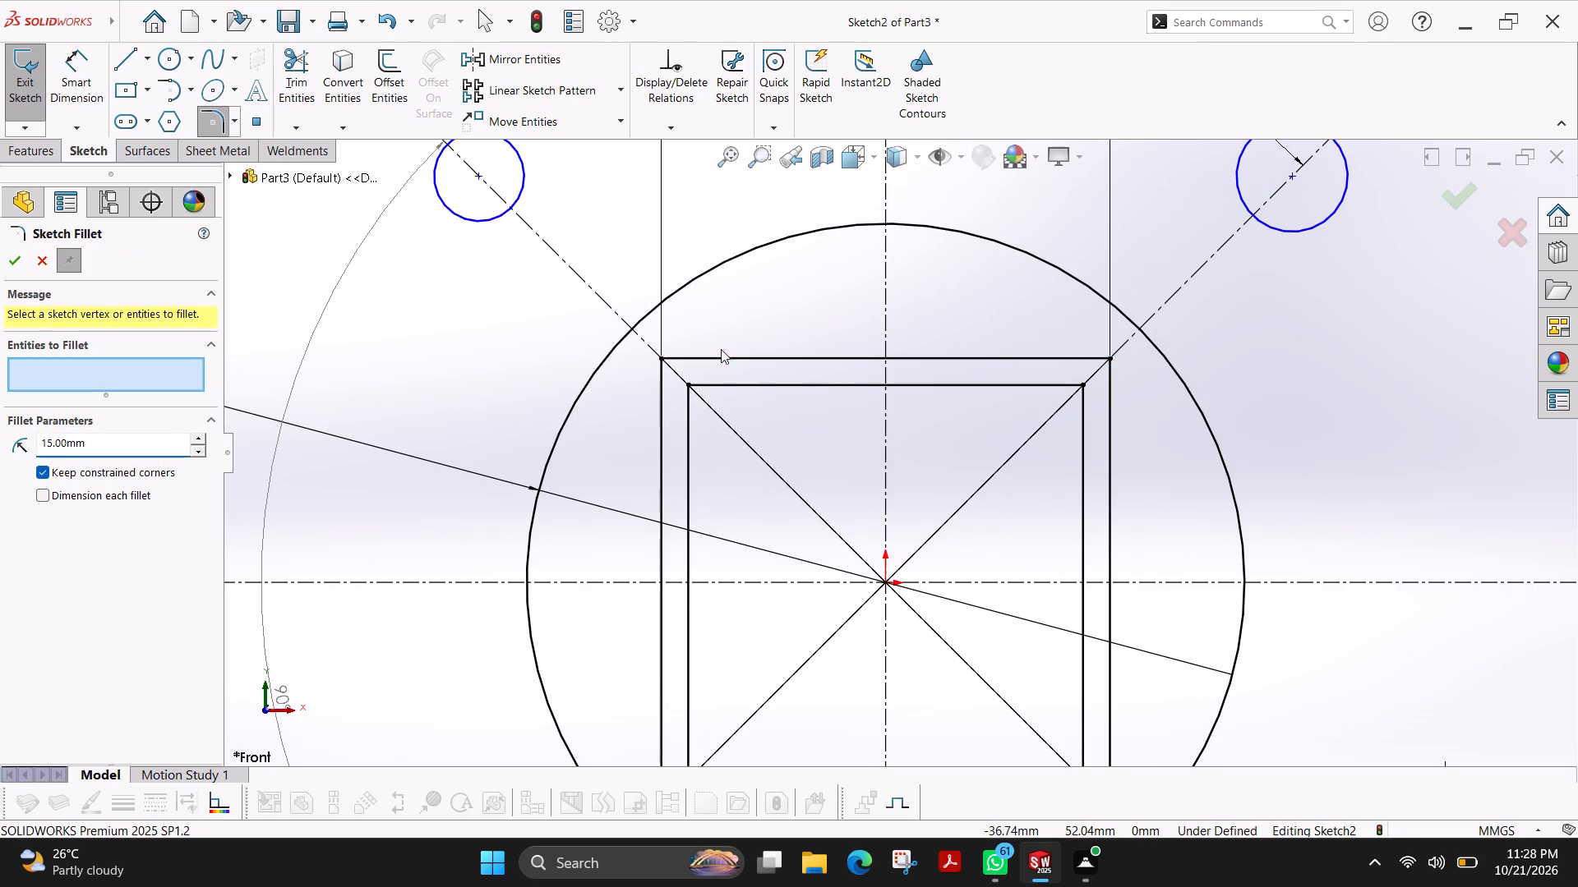
{"action": "left_click", "coordinate": [735, 361]}
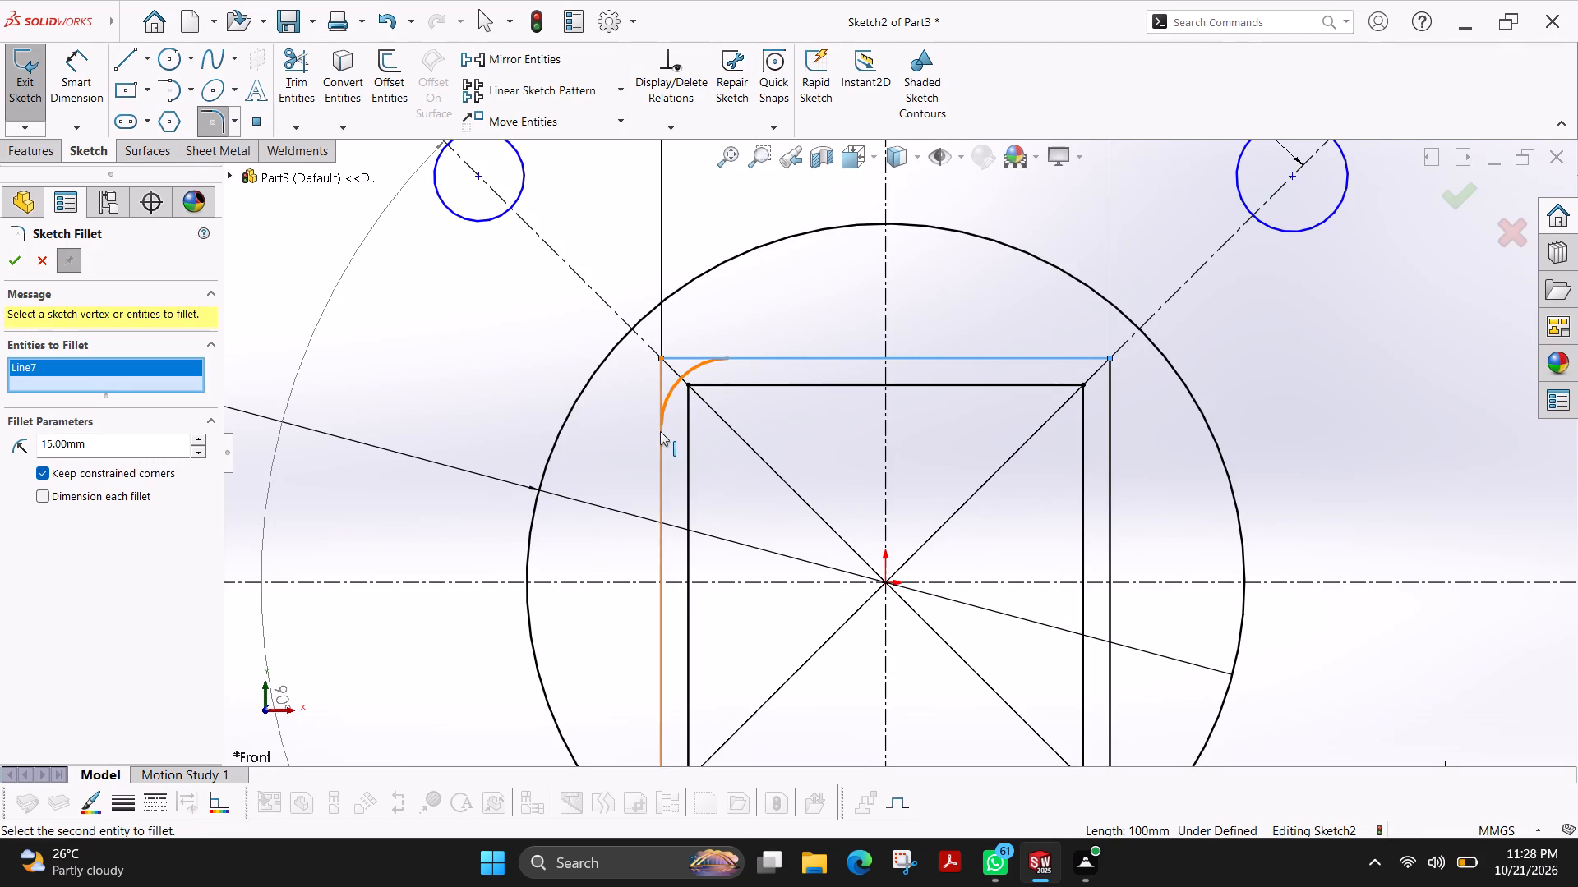
{"action": "left_click", "coordinate": [660, 431]}
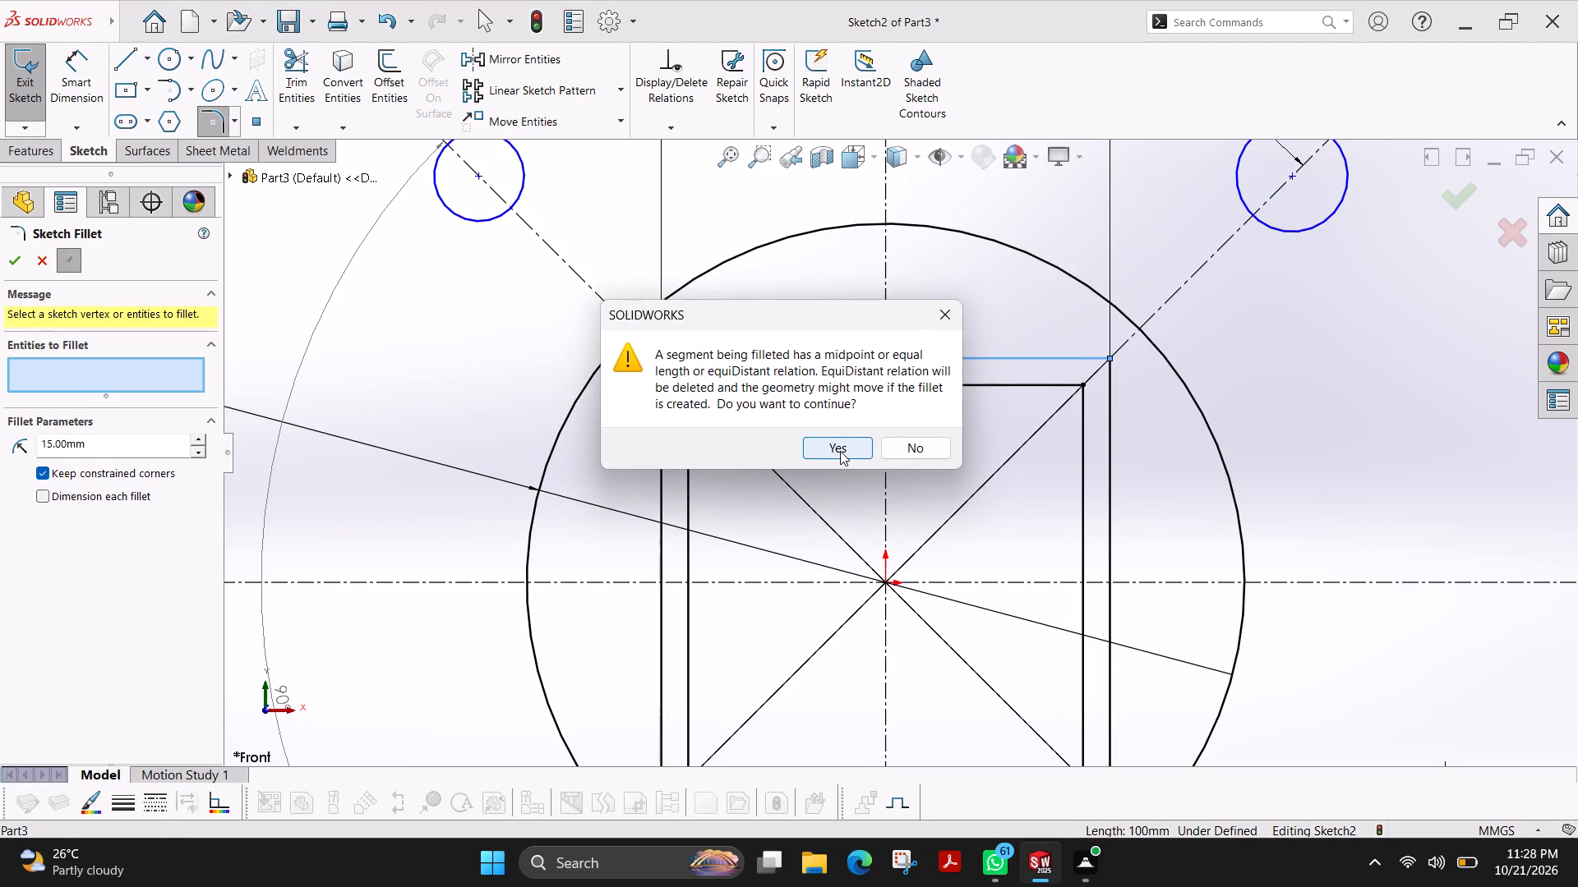
{"action": "left_click", "coordinate": [840, 451]}
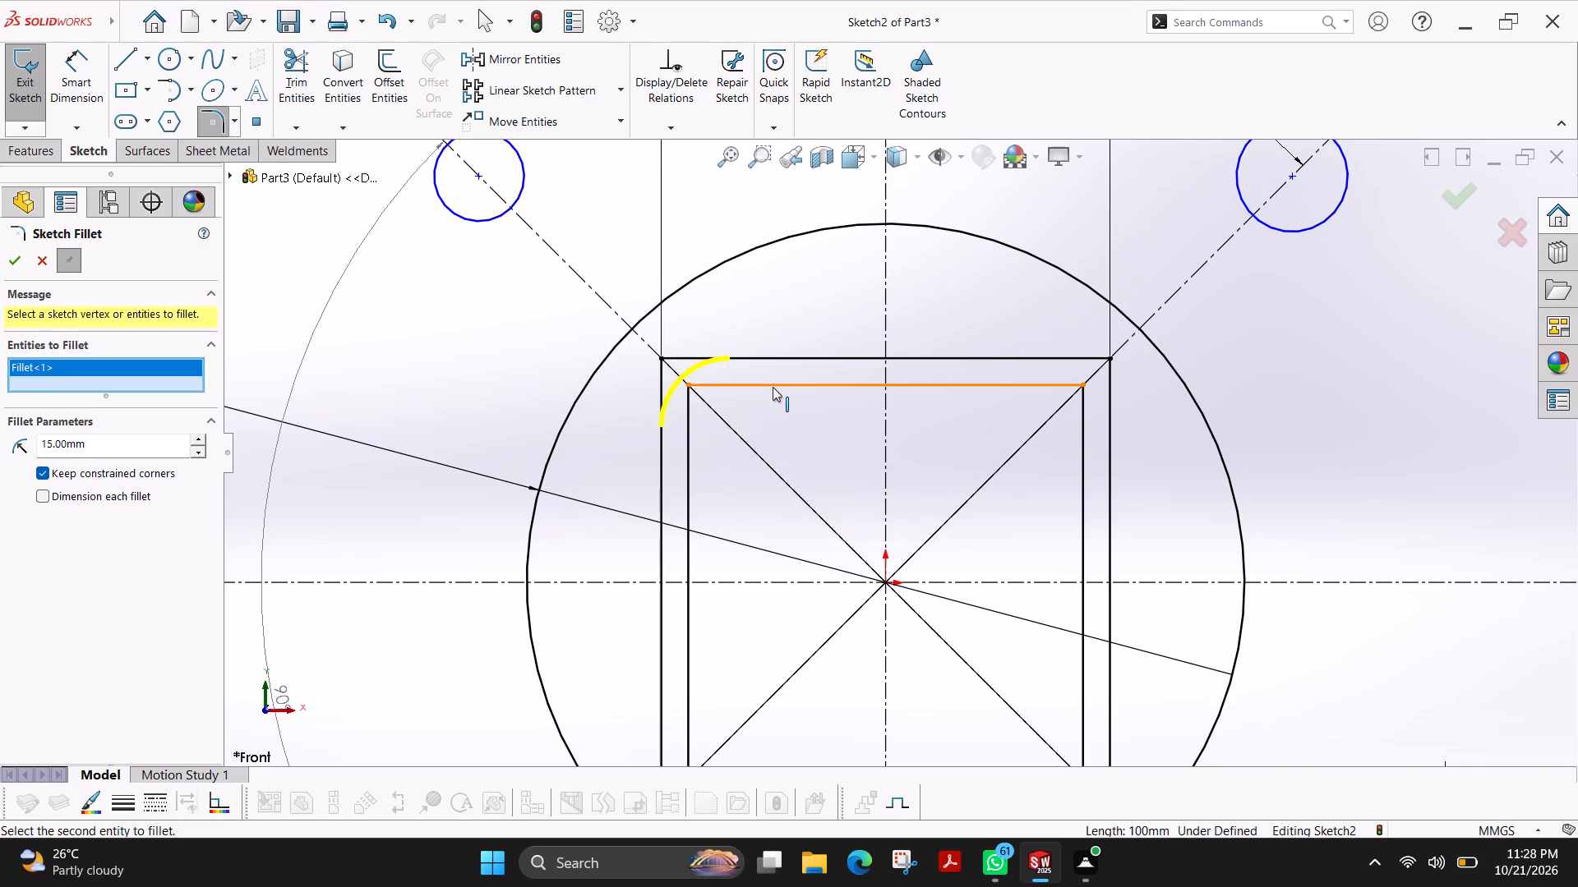
{"action": "left_click", "coordinate": [773, 387]}
{"action": "left_click", "coordinate": [691, 475]}
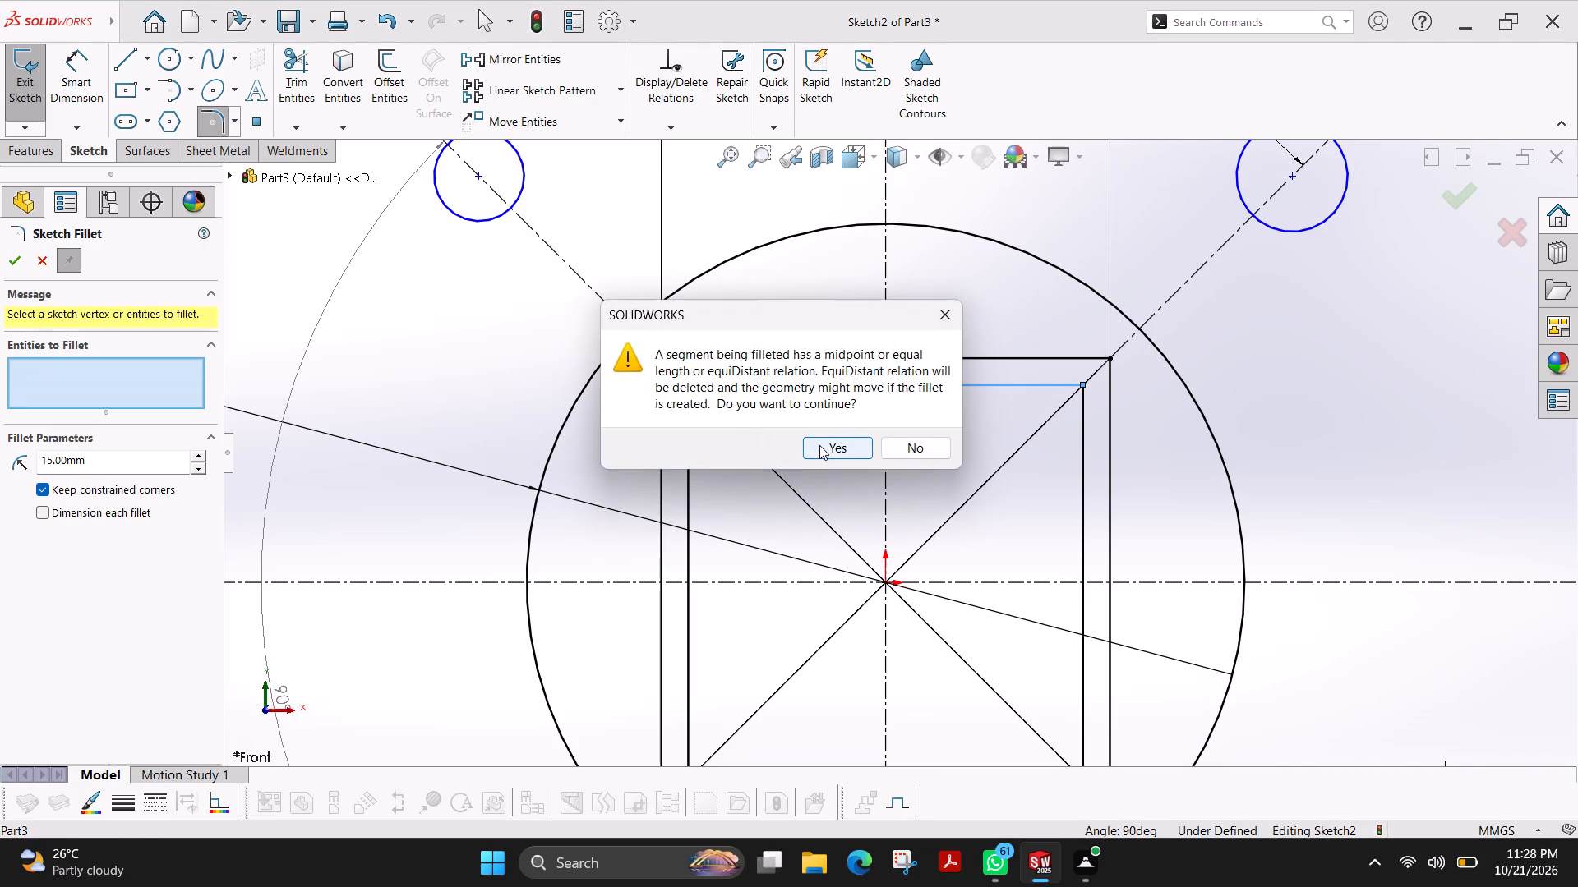
{"action": "left_click", "coordinate": [819, 445]}
{"action": "left_click", "coordinate": [1032, 387]}
{"action": "left_click", "coordinate": [1081, 462]}
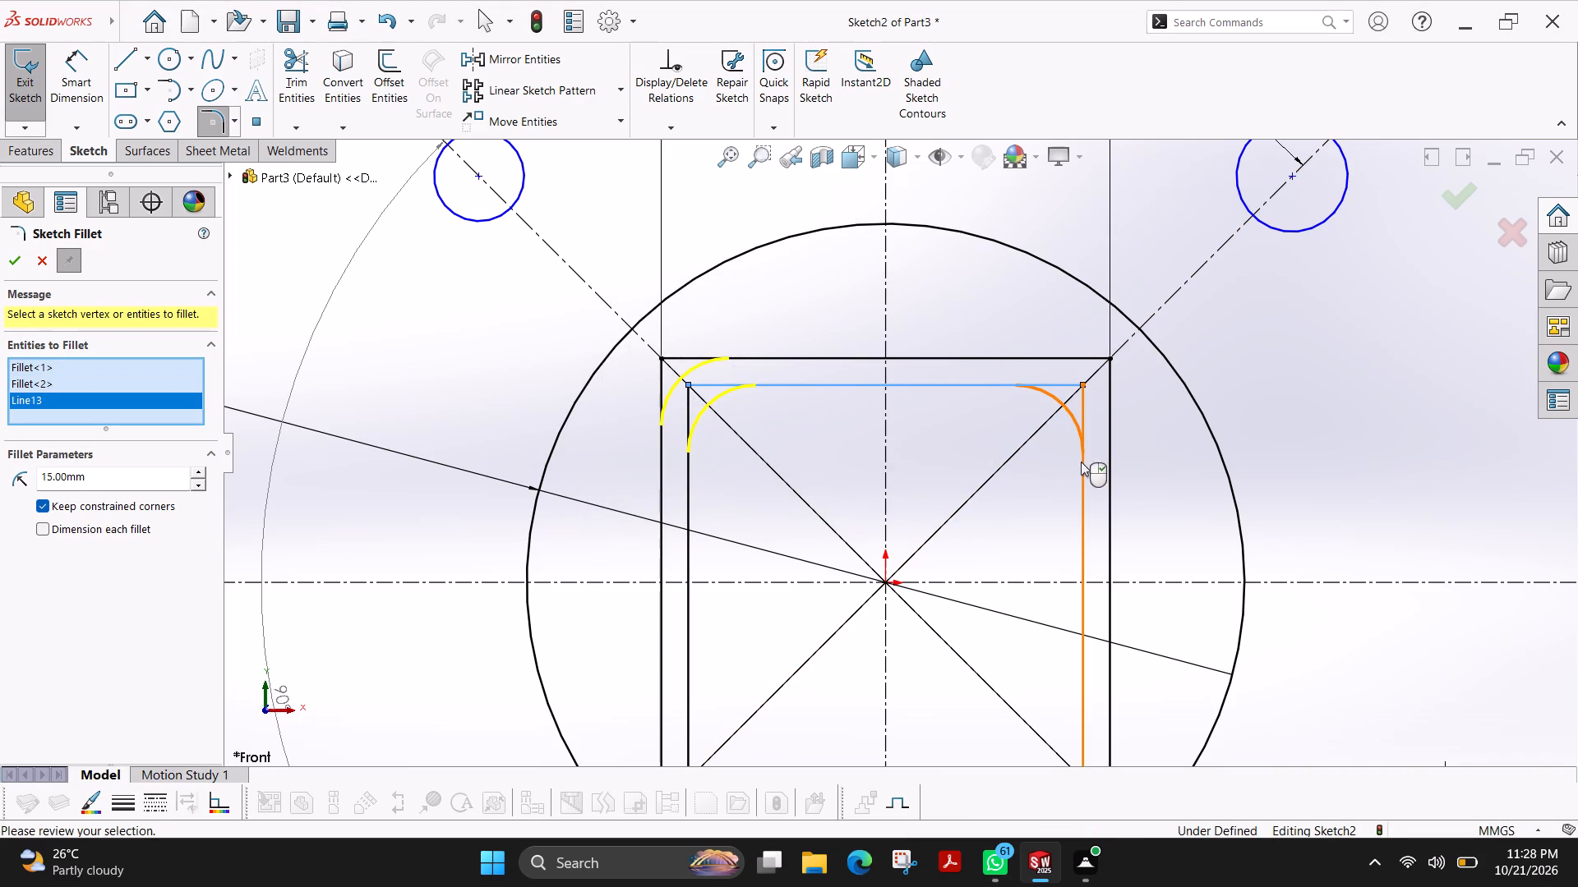
{"action": "left_click", "coordinate": [1068, 359]}
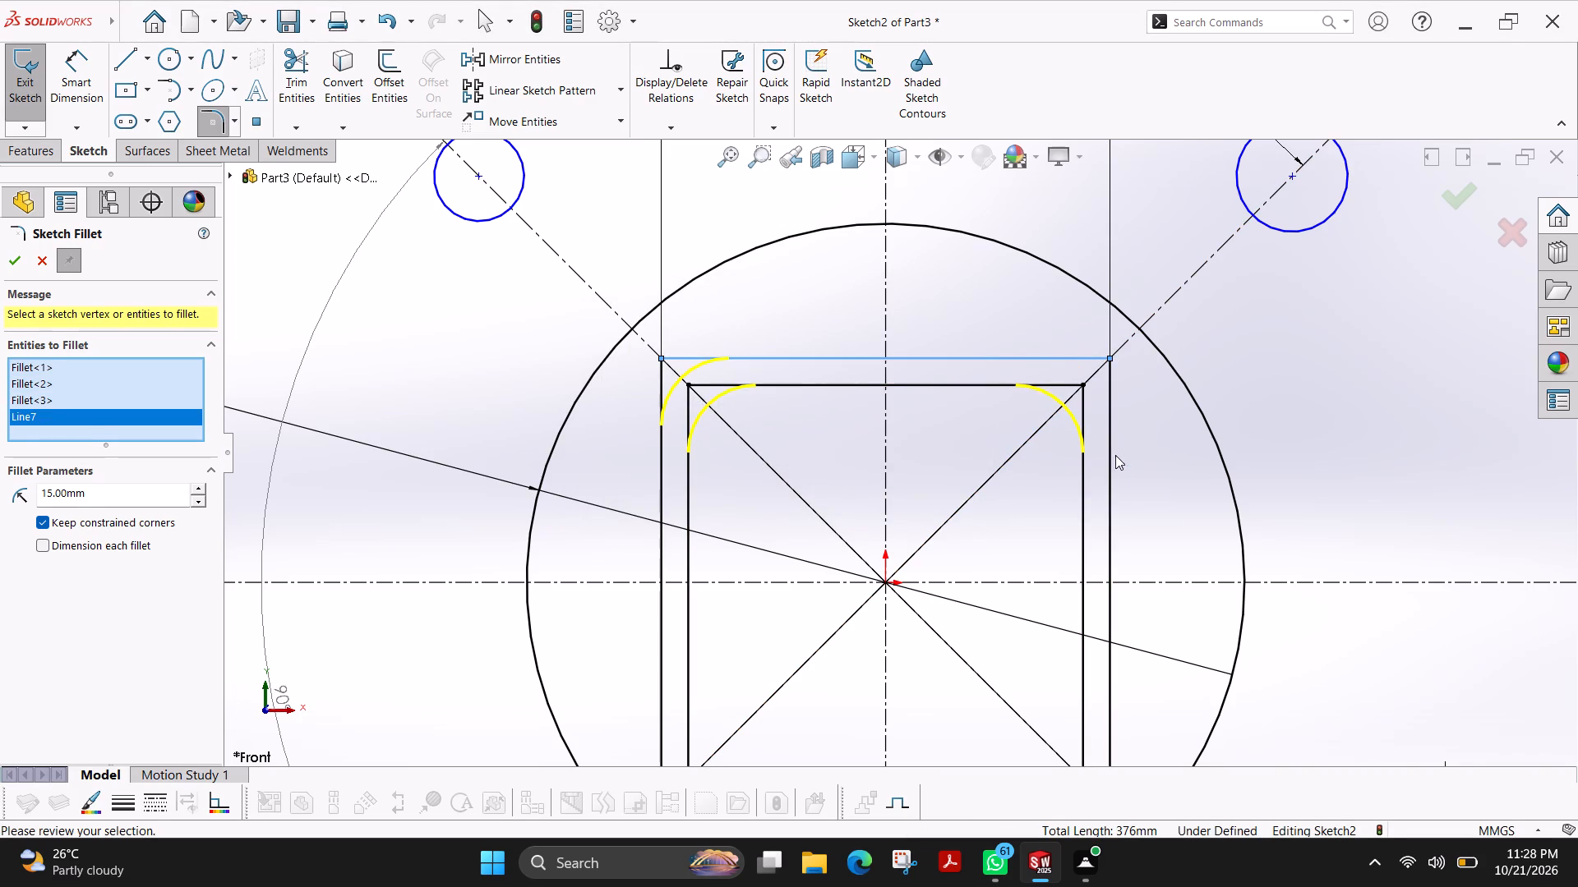
{"action": "left_click", "coordinate": [1108, 463]}
Add the lower-right corners of the inner and outer squares to the 15 mm sketch fillet.
{"action": "scroll", "coordinate": [1068, 536], "scroll_direction": "up", "scroll_amount": 3}
{"action": "scroll", "coordinate": [1022, 637], "scroll_direction": "down", "scroll_amount": 5}
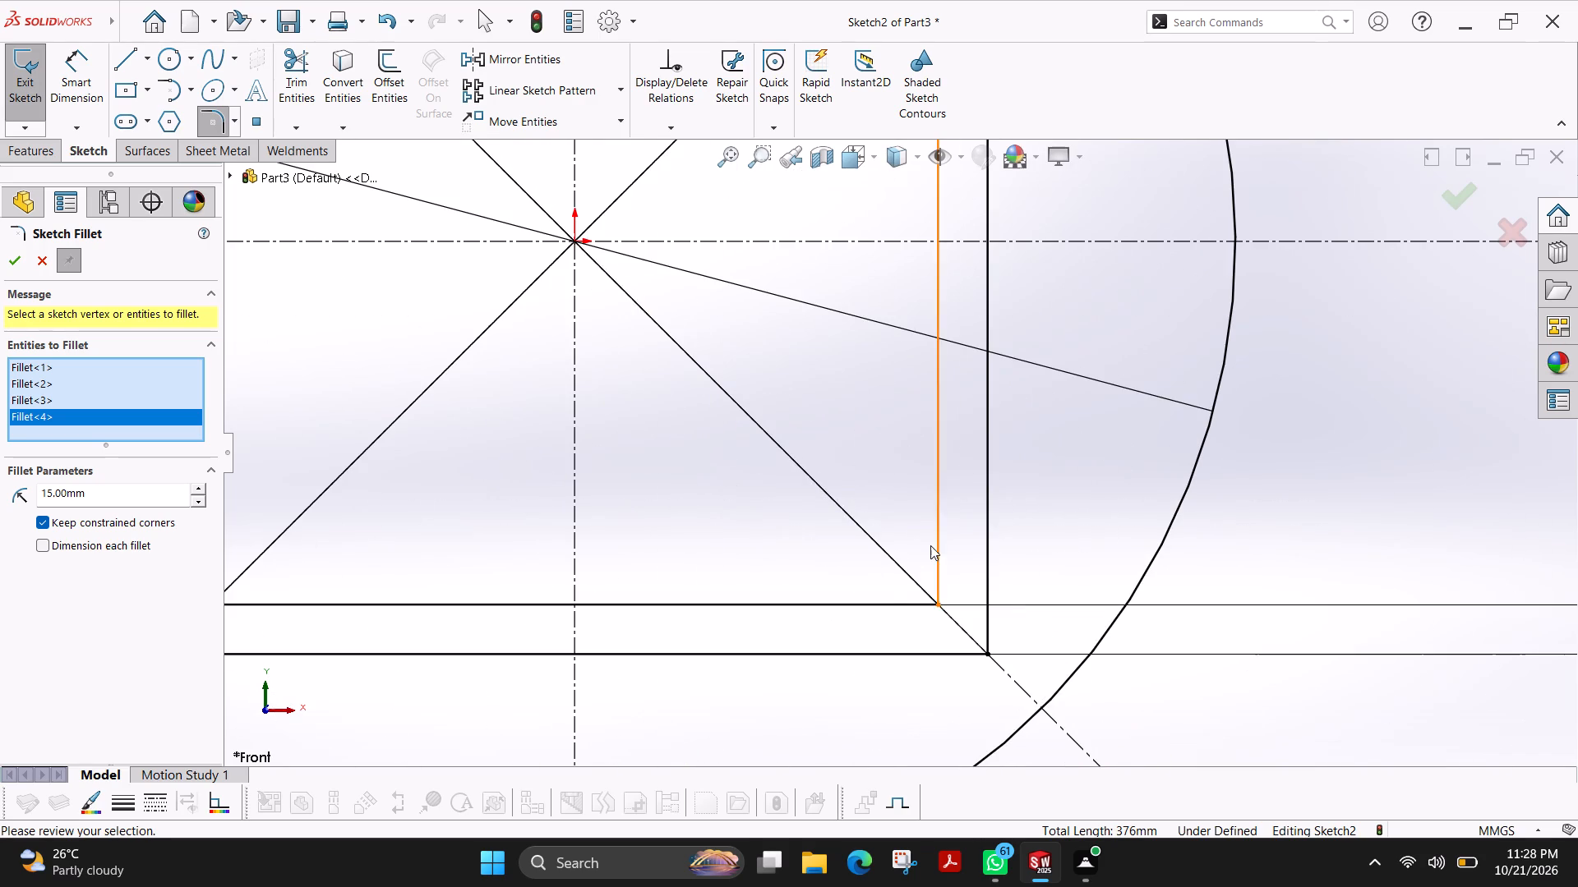
{"action": "left_click", "coordinate": [936, 544]}
{"action": "left_click", "coordinate": [832, 604]}
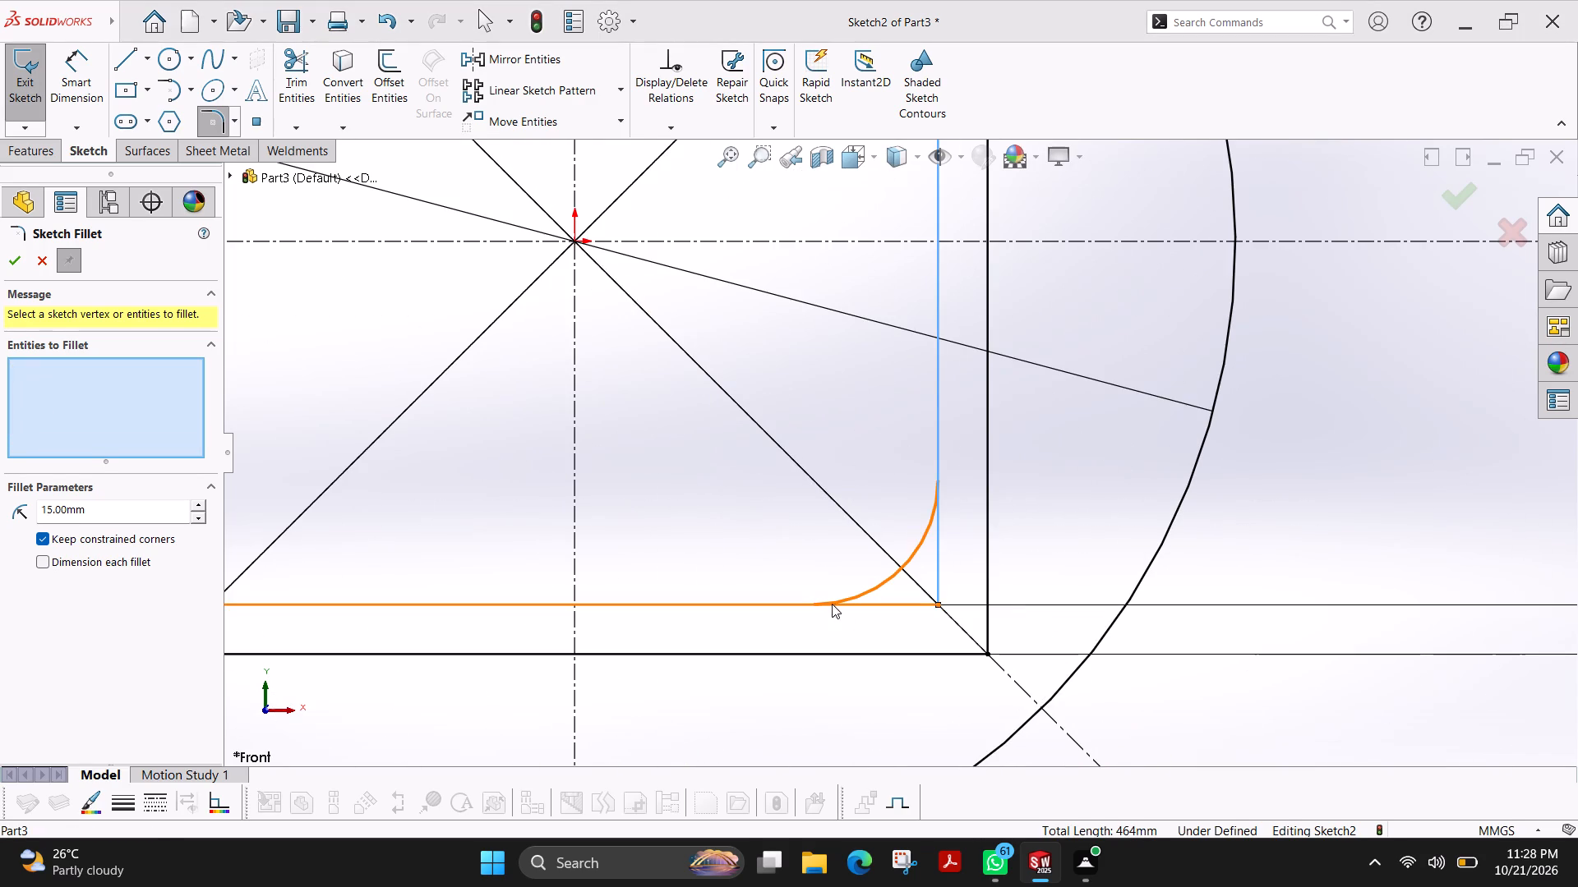
{"action": "left_click", "coordinate": [829, 448]}
{"action": "left_click", "coordinate": [984, 435]}
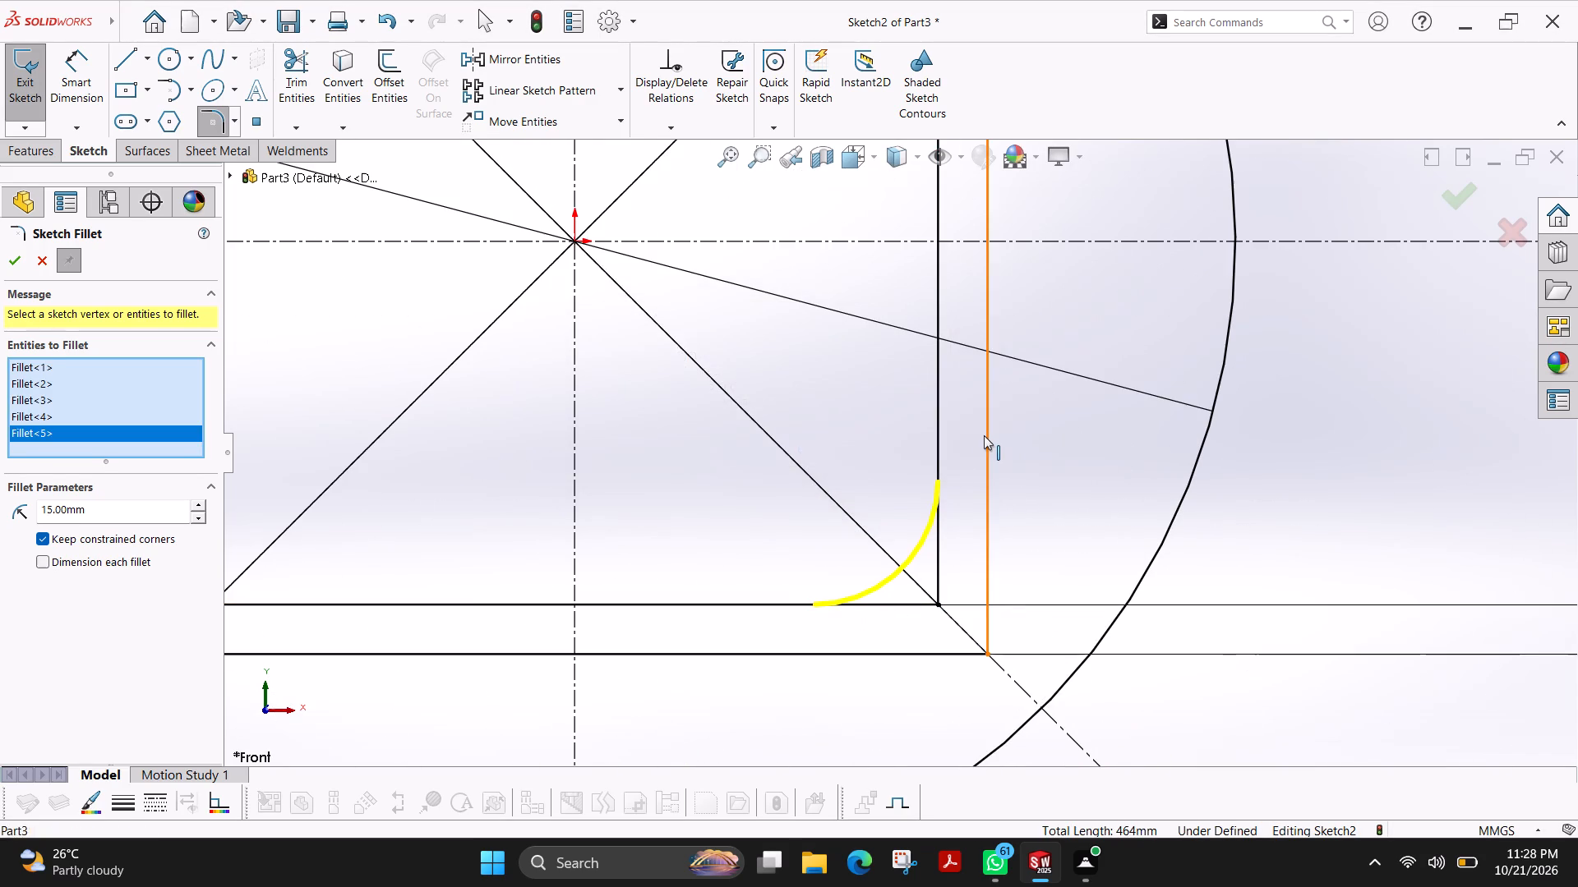
{"action": "left_click", "coordinate": [772, 653]}
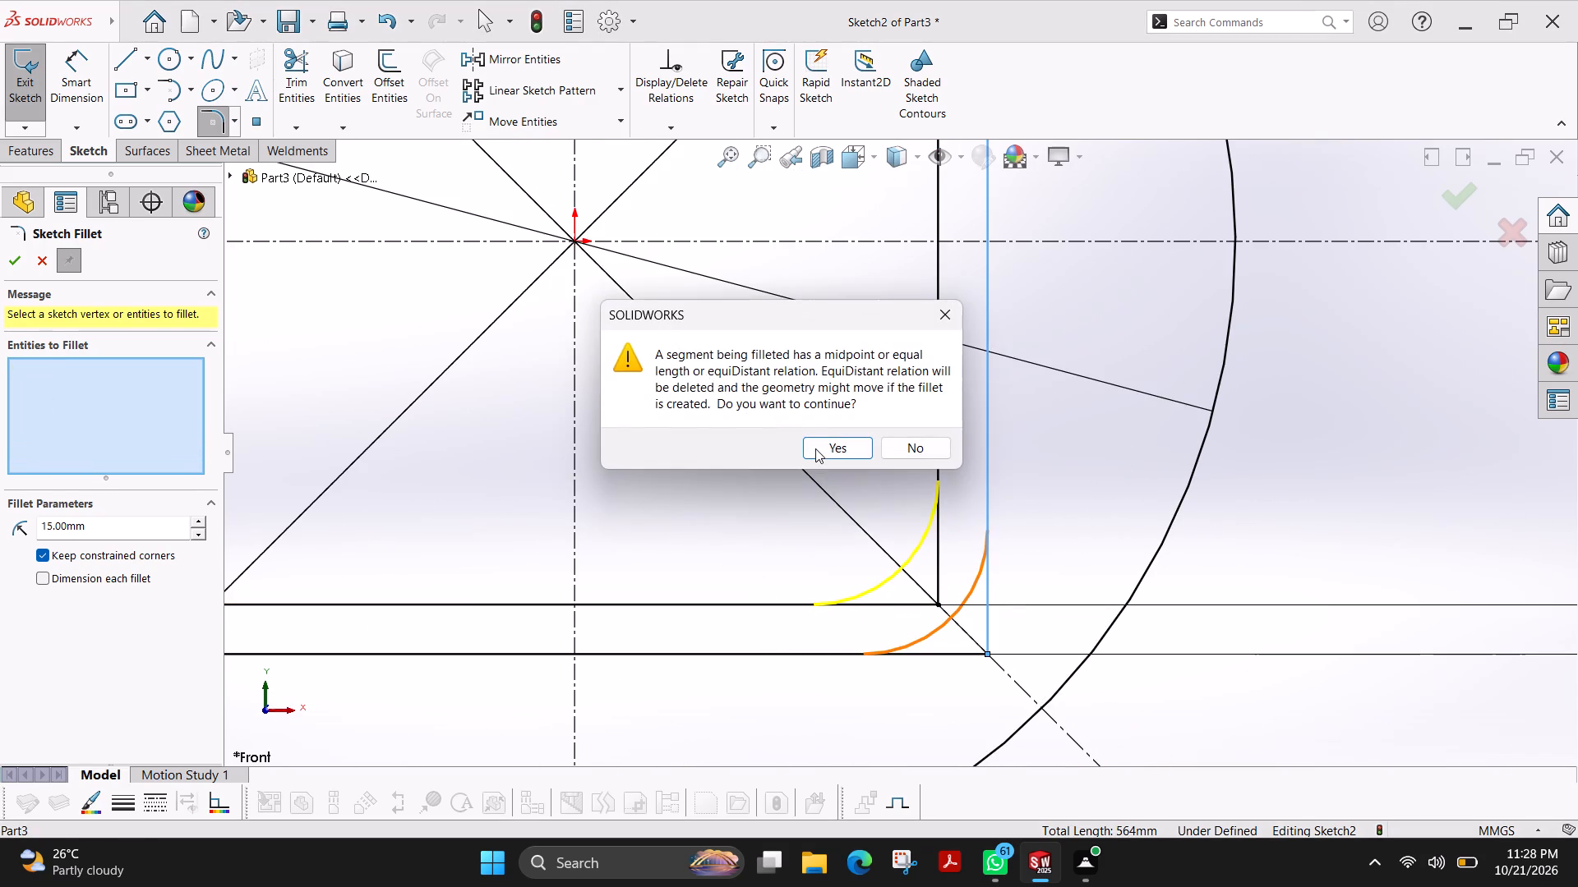
{"action": "left_click", "coordinate": [819, 448]}
Add the lower-left corners of both squares to the 15 mm sketch fillet and apply it.
{"action": "scroll", "coordinate": [484, 507], "scroll_direction": "up", "scroll_amount": 3}
{"action": "scroll", "coordinate": [519, 490], "scroll_direction": "down", "scroll_amount": 1}
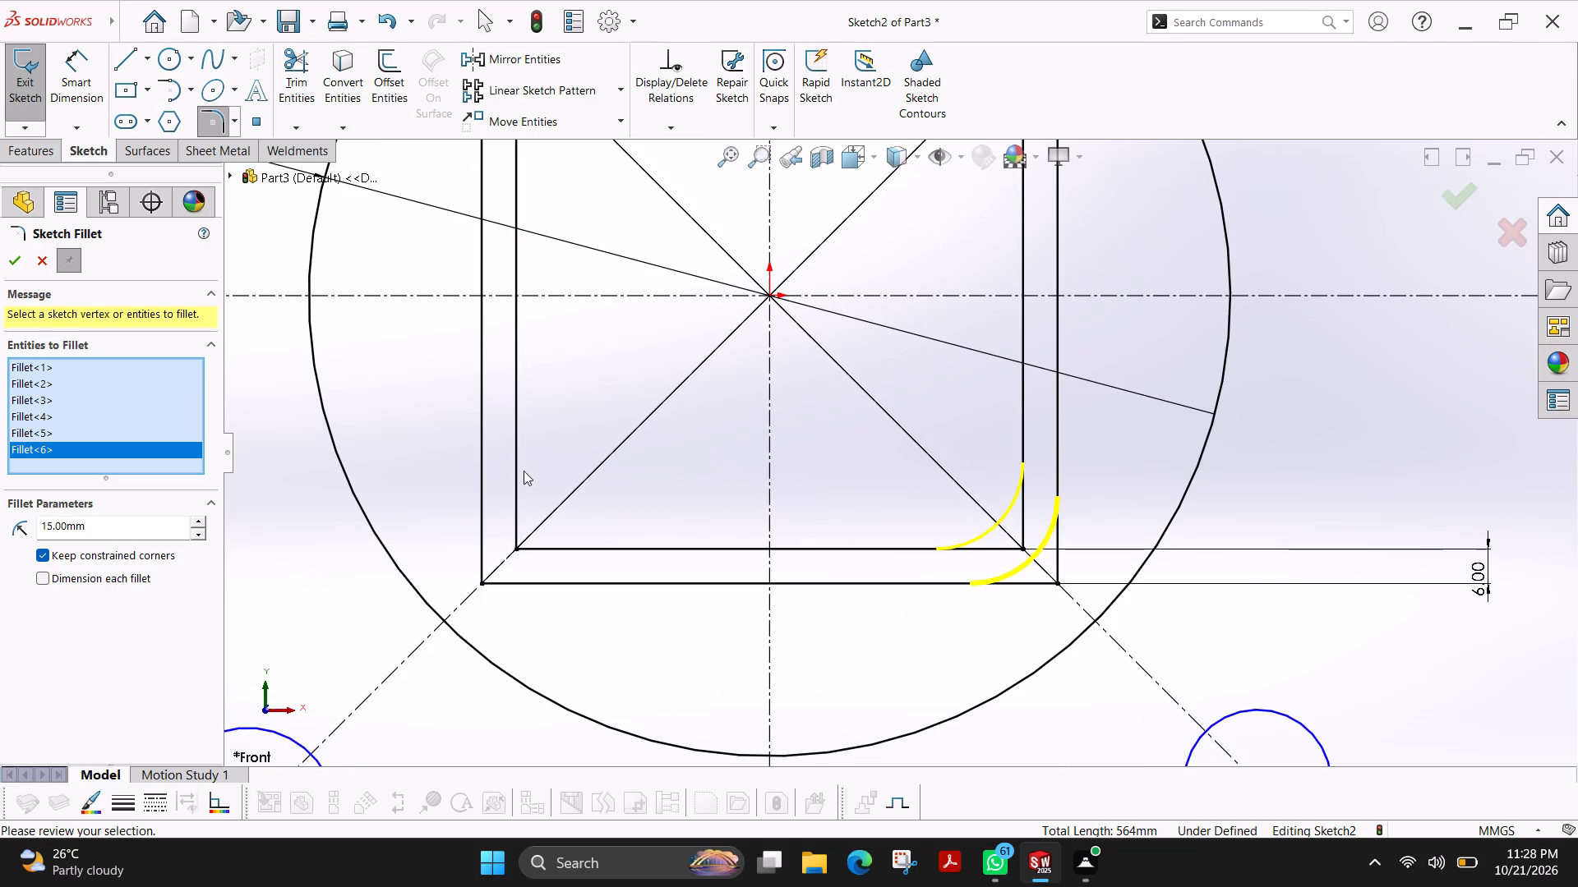
{"action": "left_click", "coordinate": [514, 442]}
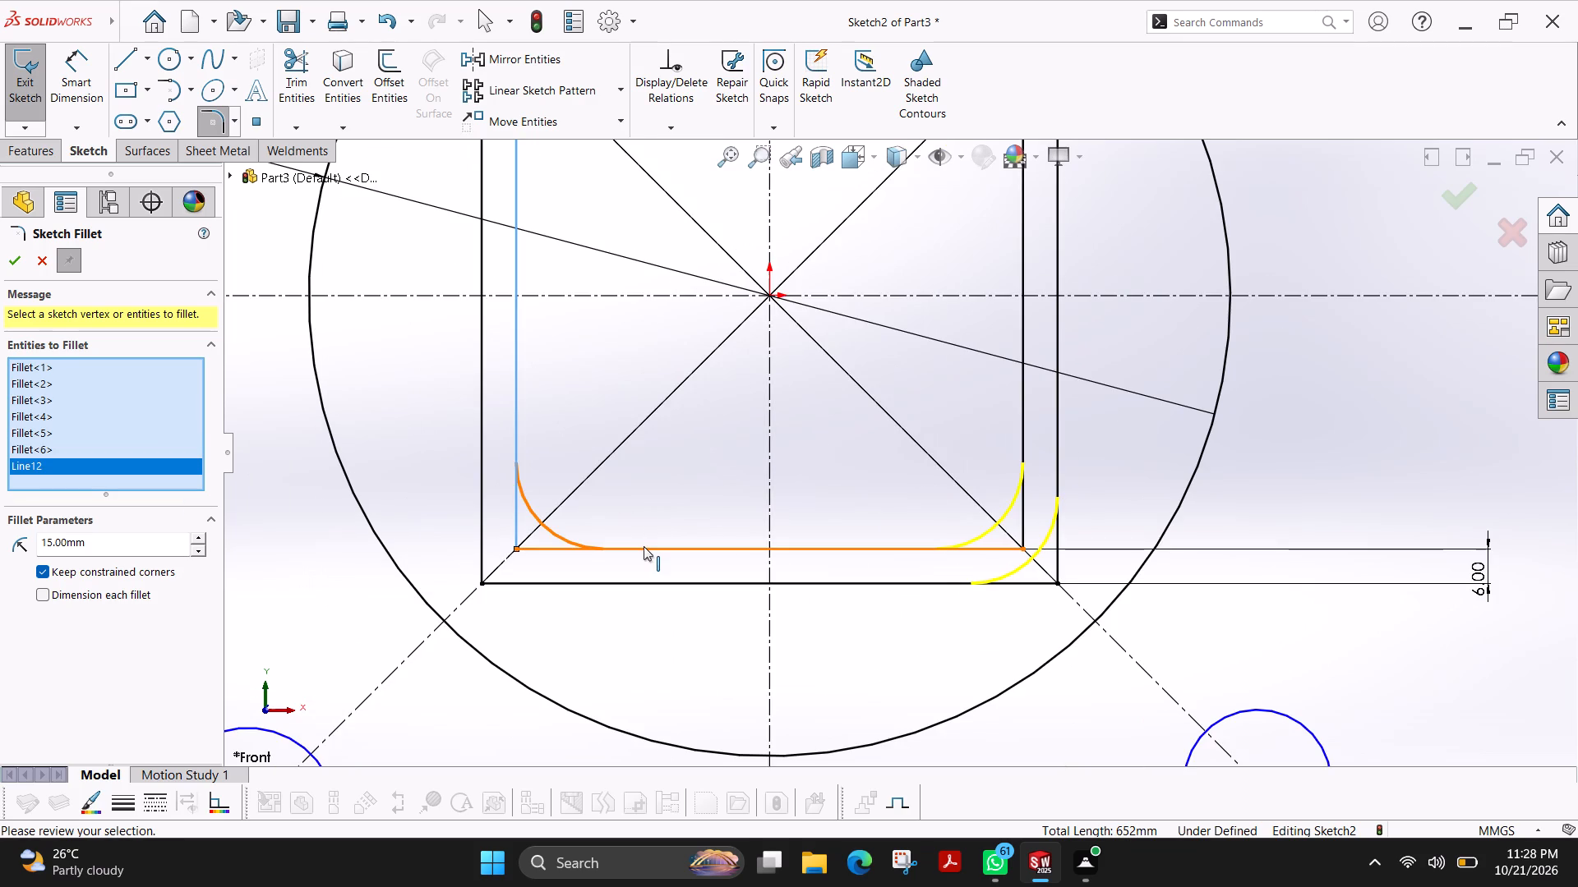
{"action": "left_click", "coordinate": [644, 546]}
{"action": "left_click", "coordinate": [834, 451]}
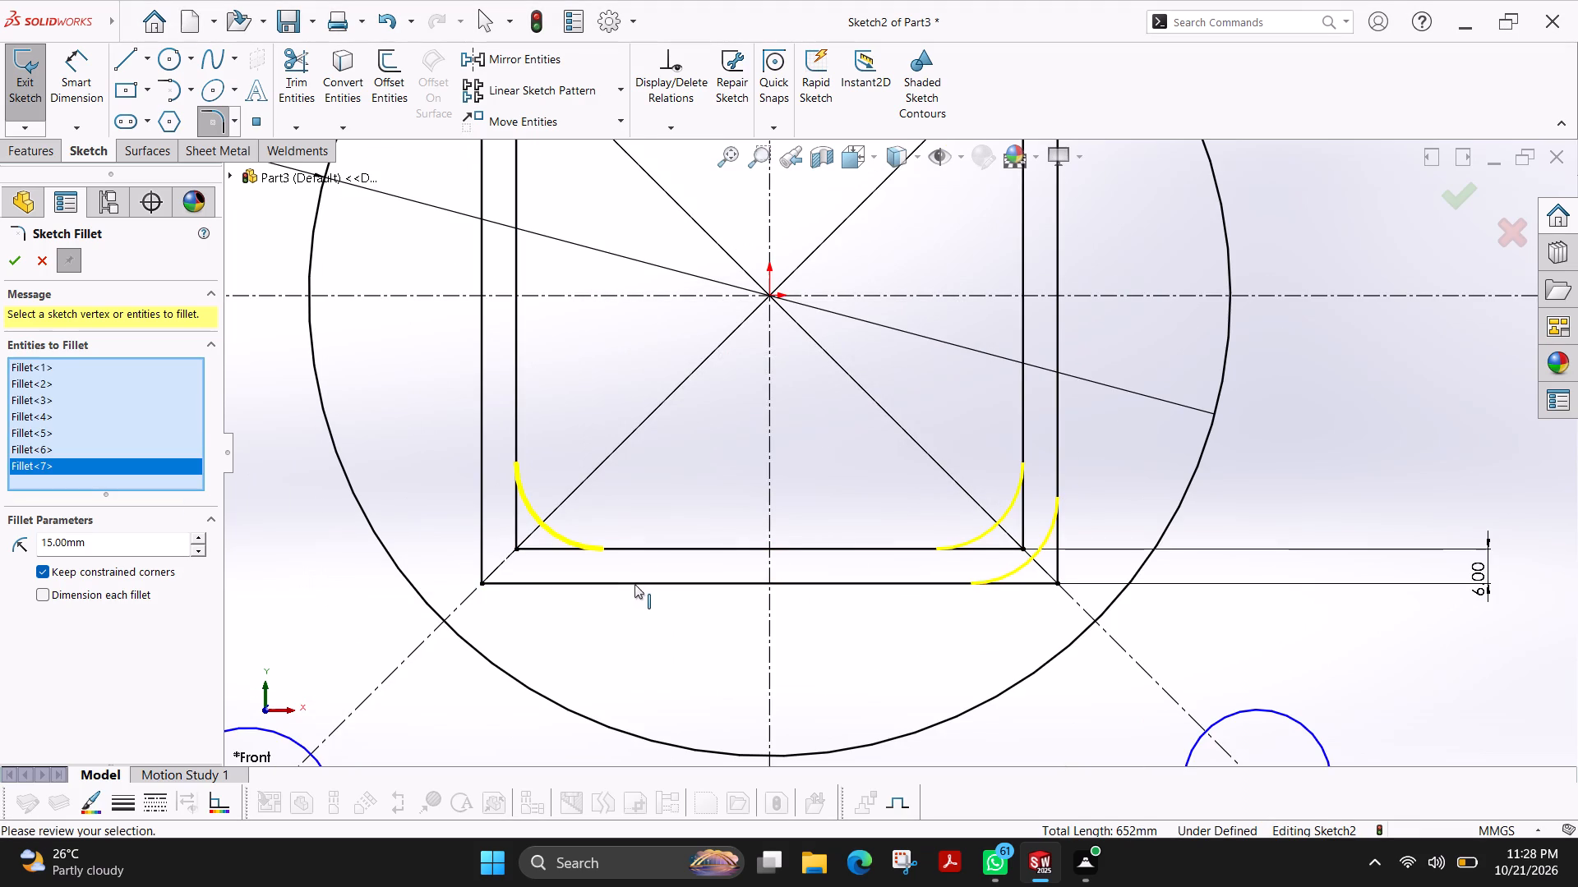
{"action": "left_click", "coordinate": [629, 580]}
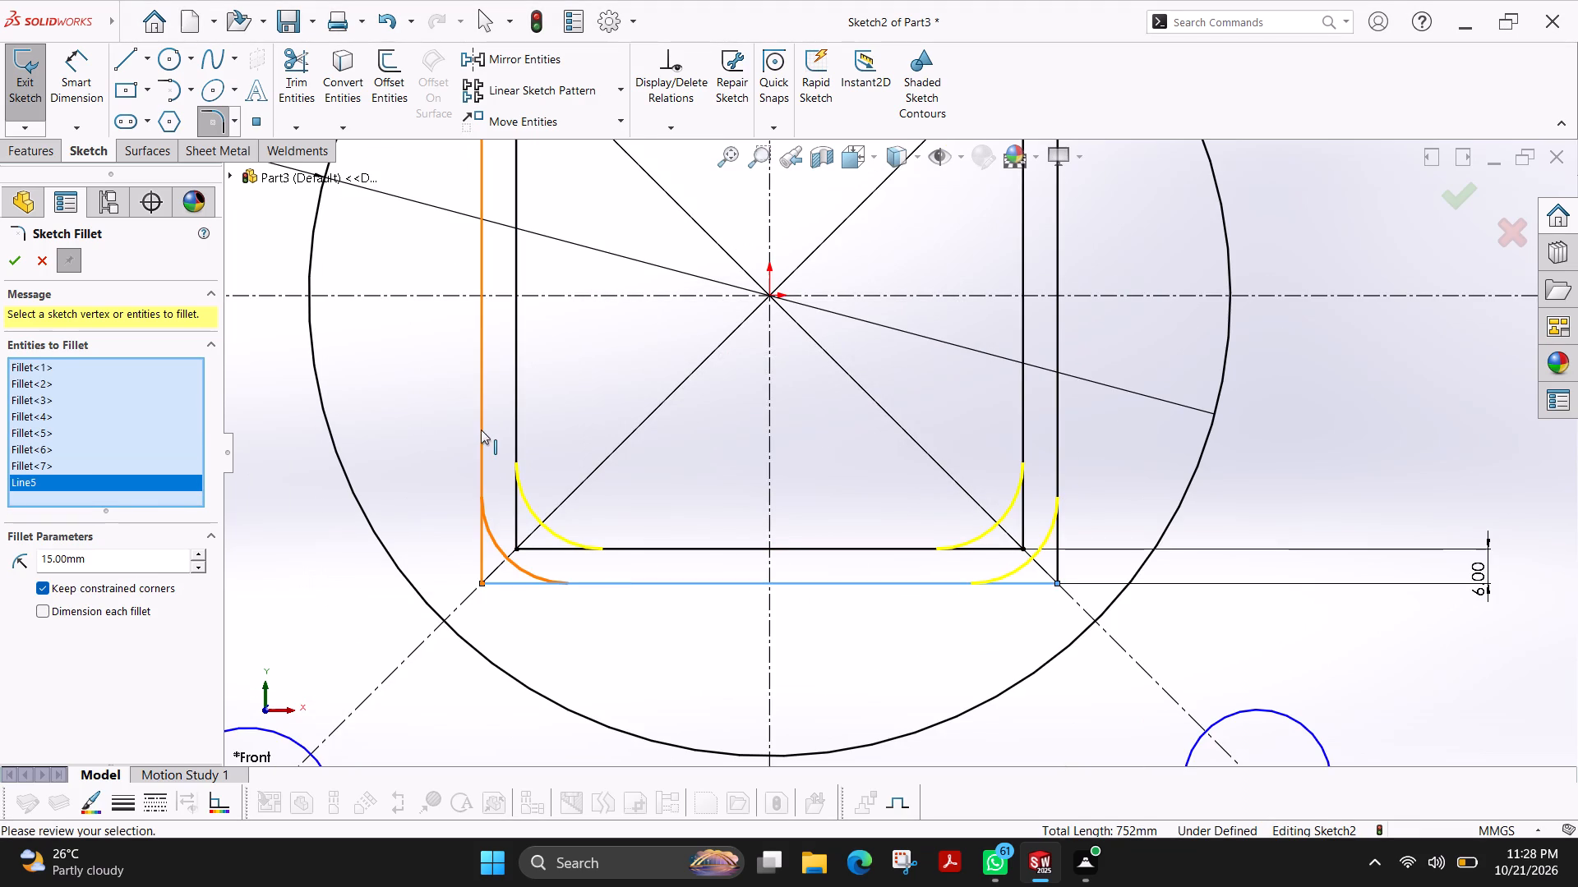
{"action": "left_click", "coordinate": [481, 430]}
{"action": "left_click", "coordinate": [830, 448]}
{"action": "scroll", "coordinate": [829, 441], "scroll_direction": "up", "scroll_amount": 3}
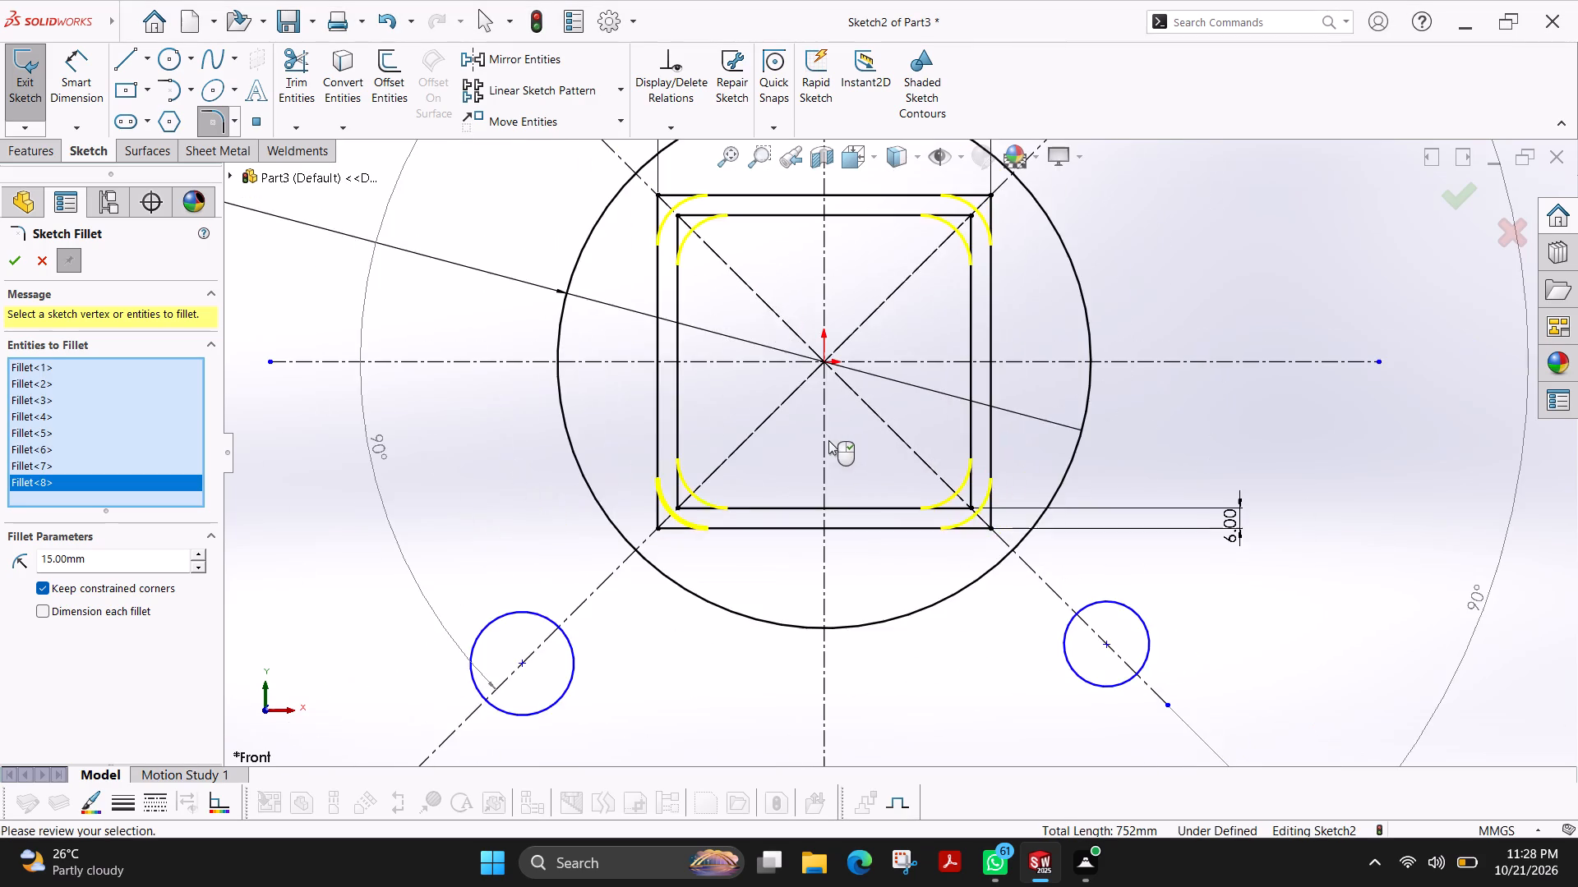
{"action": "scroll", "coordinate": [900, 258], "scroll_direction": "down", "scroll_amount": 1}
{"action": "scroll", "coordinate": [897, 259], "scroll_direction": "up", "scroll_amount": 1}
{"action": "left_click", "coordinate": [14, 269]}
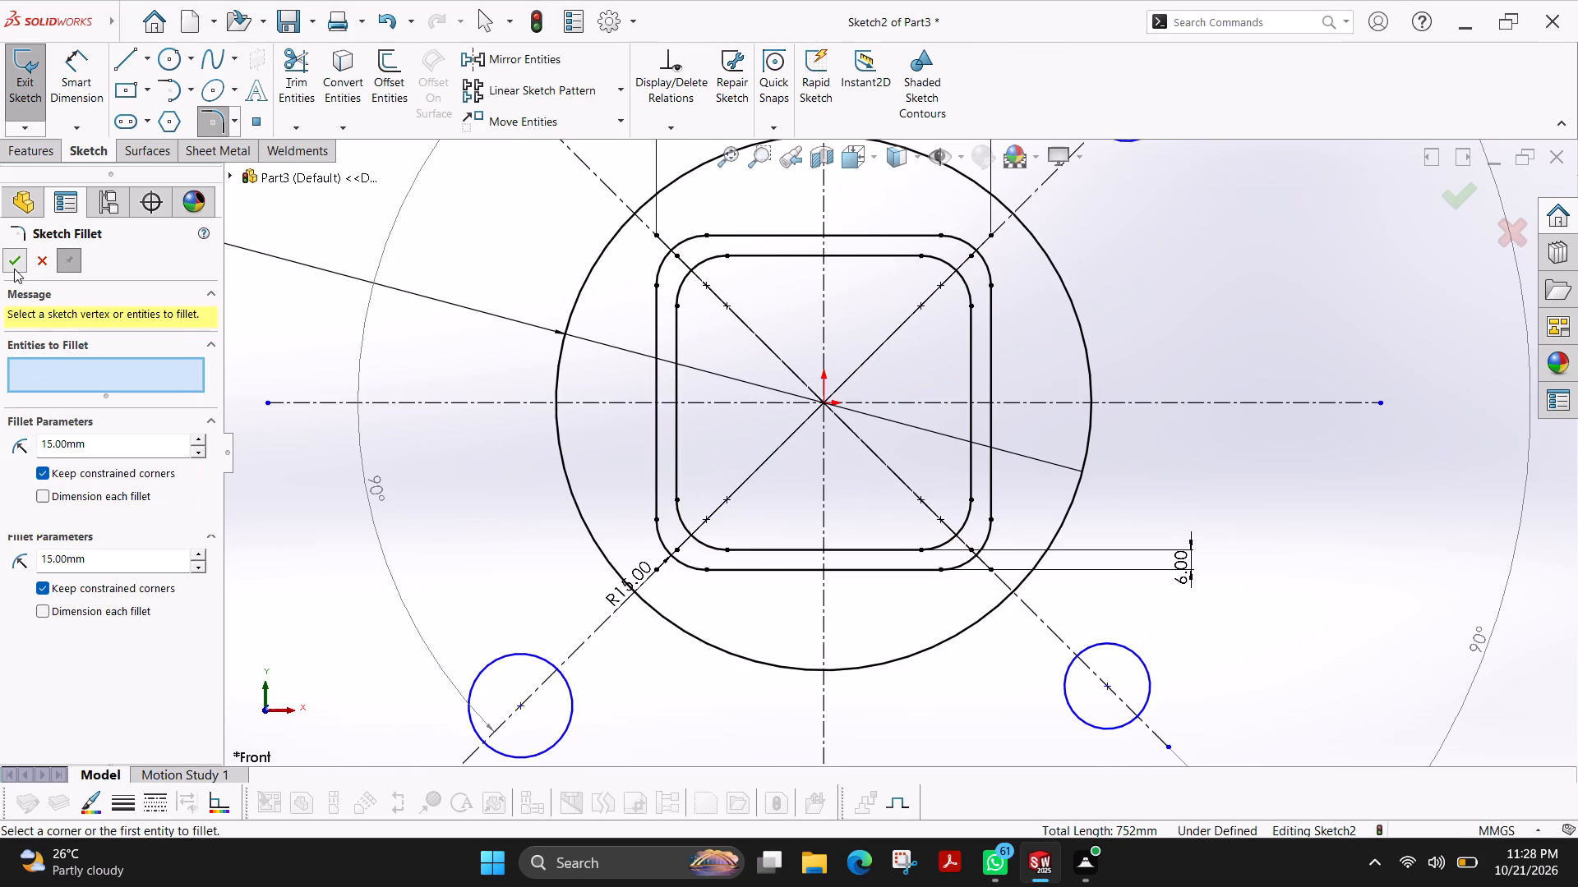
Sketch four circles of about 6 to 8 mm radius inside the inner square, centred on the diagonal centrelines, one in each quadrant.
{"action": "scroll", "coordinate": [959, 360], "scroll_direction": "up", "scroll_amount": 3}
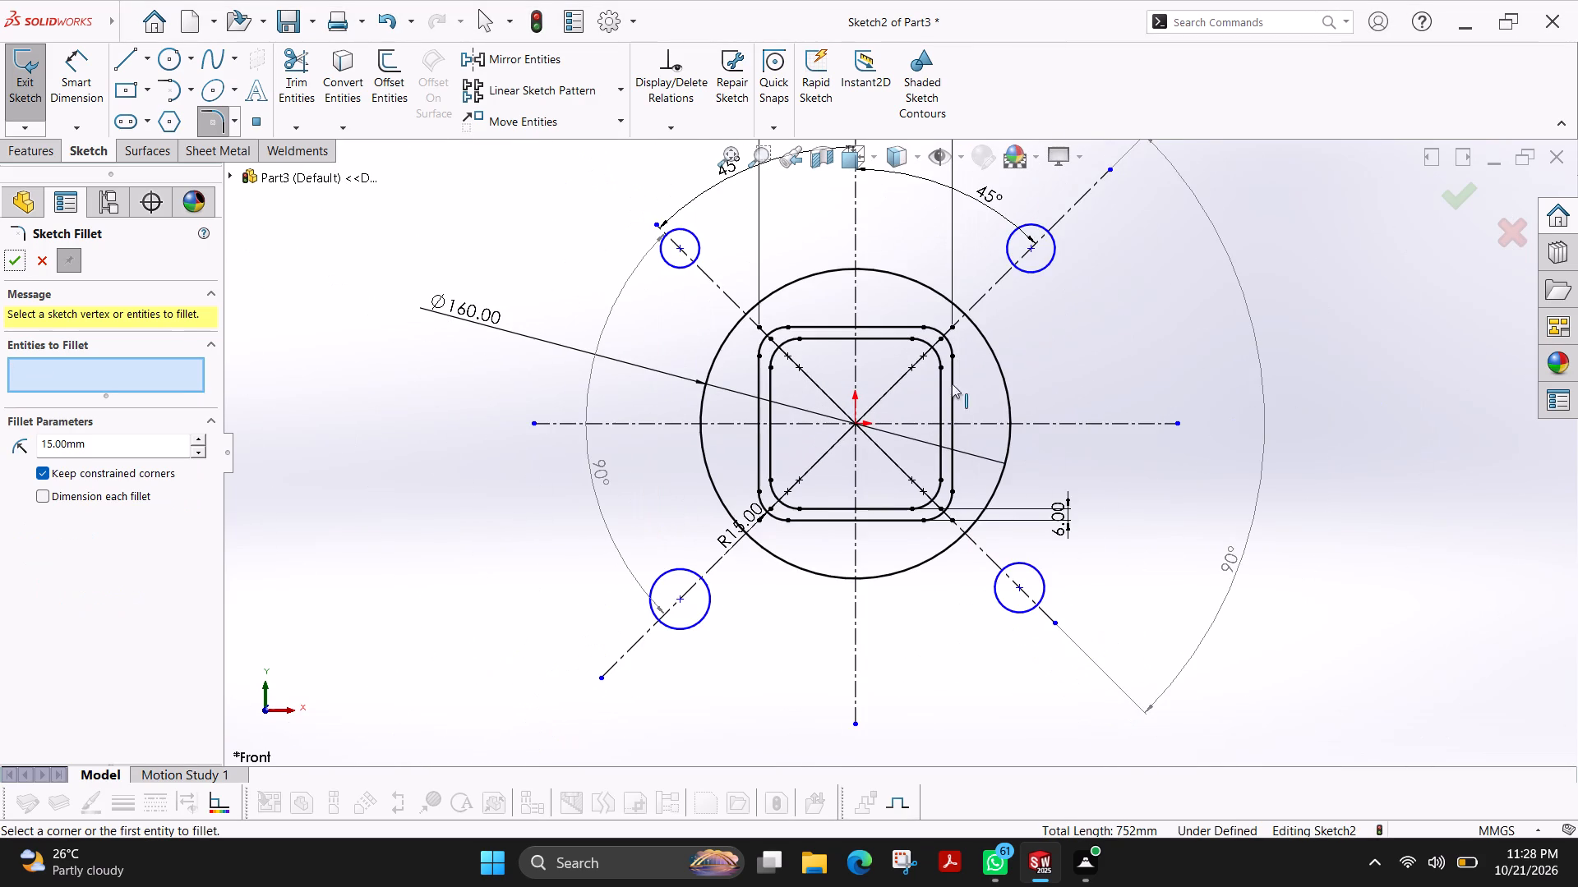
{"action": "scroll", "coordinate": [942, 390], "scroll_direction": "down", "scroll_amount": 2}
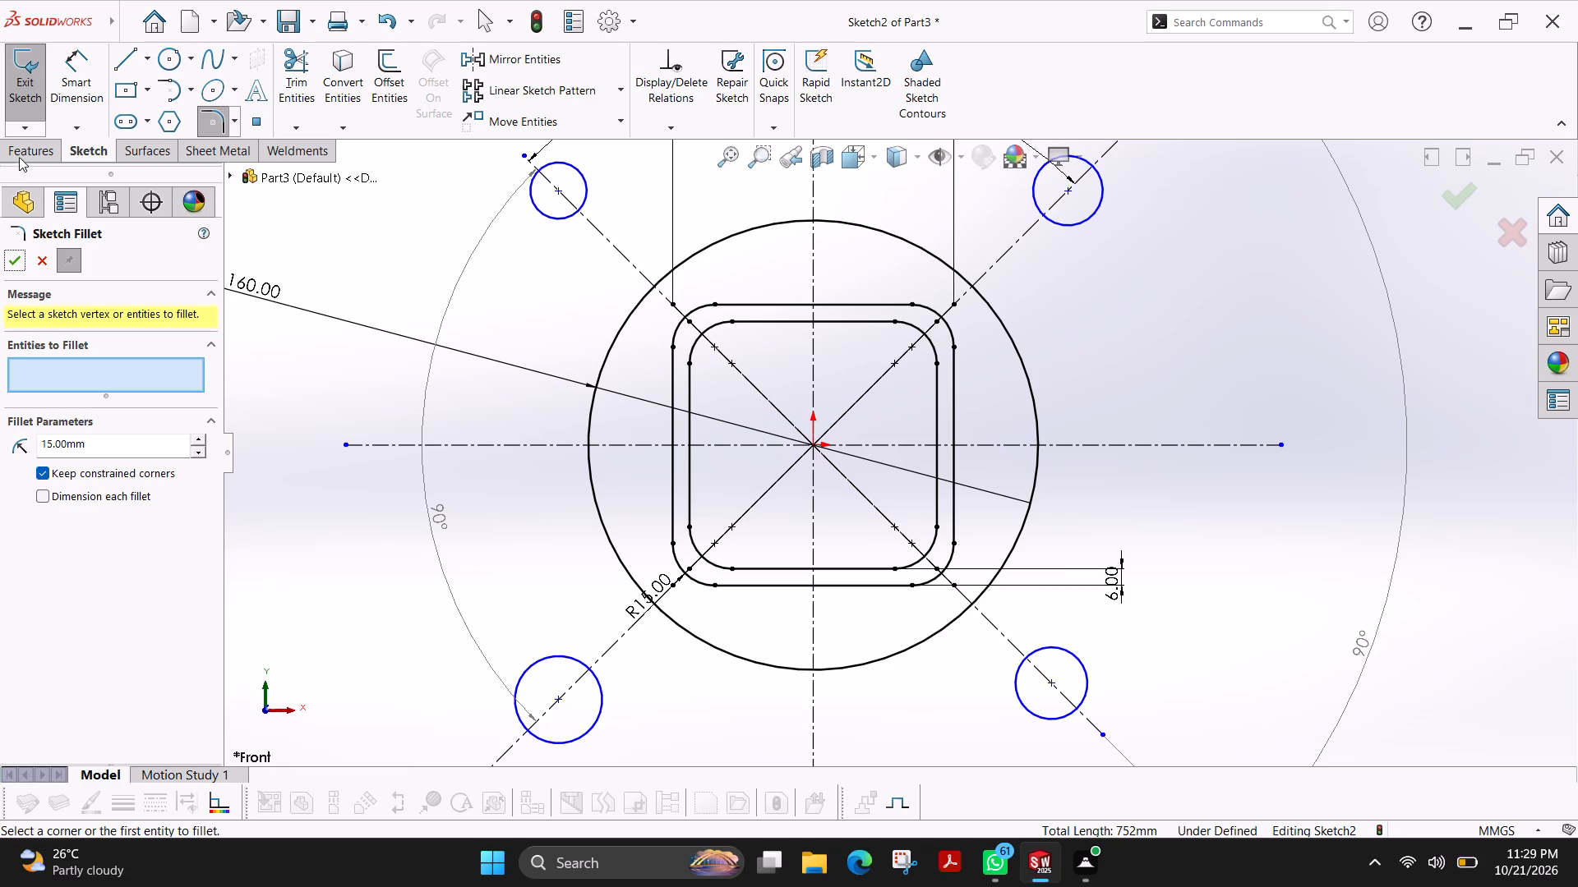
{"action": "left_click", "coordinate": [168, 71]}
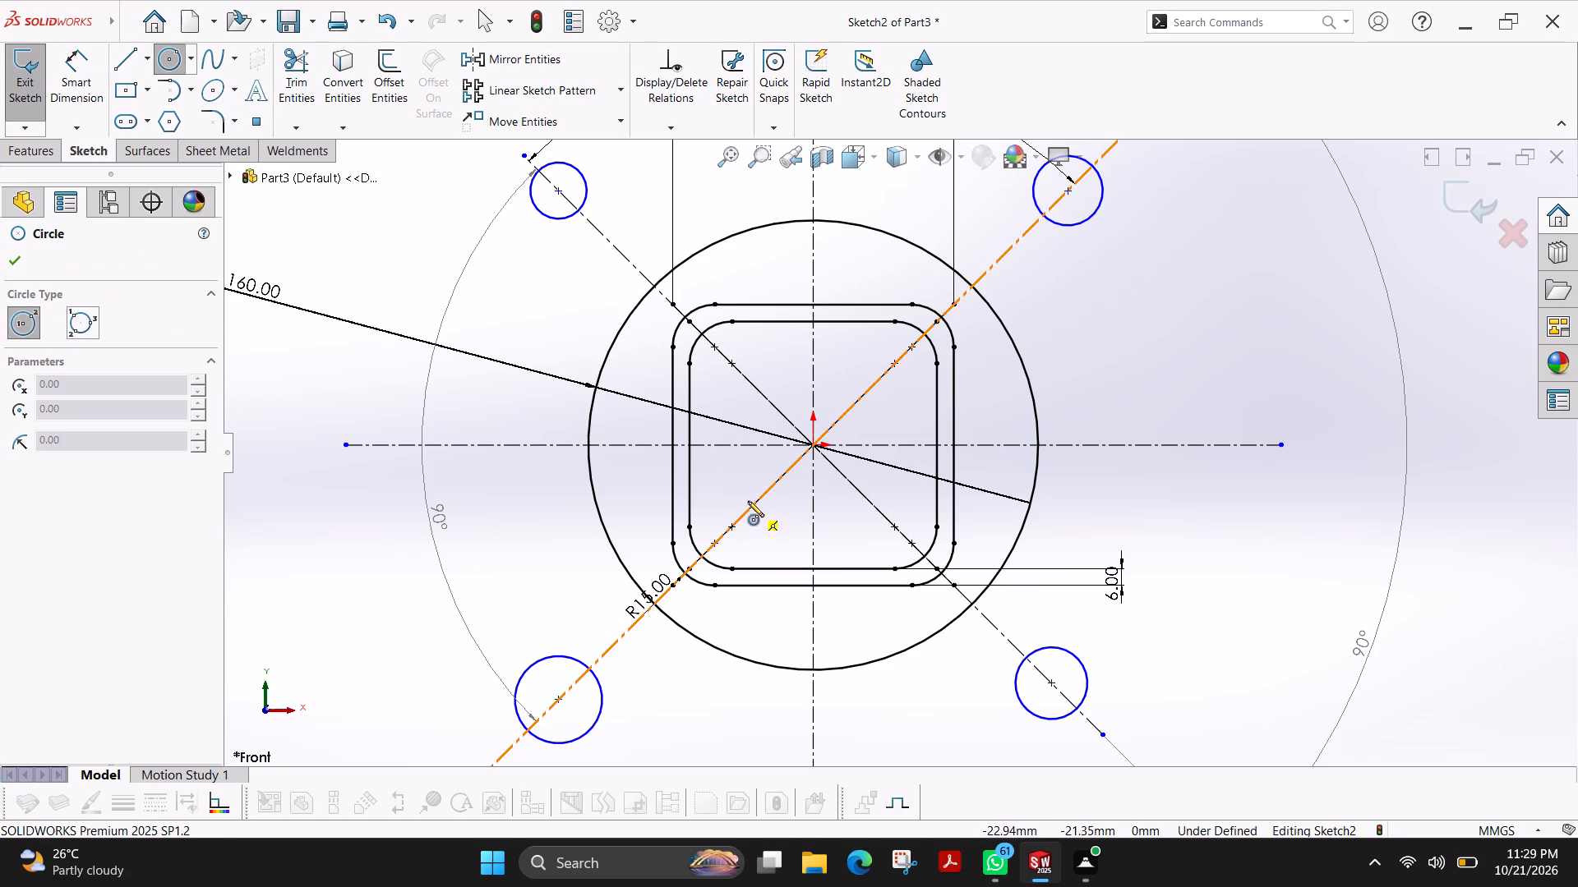
{"action": "left_click", "coordinate": [759, 499]}
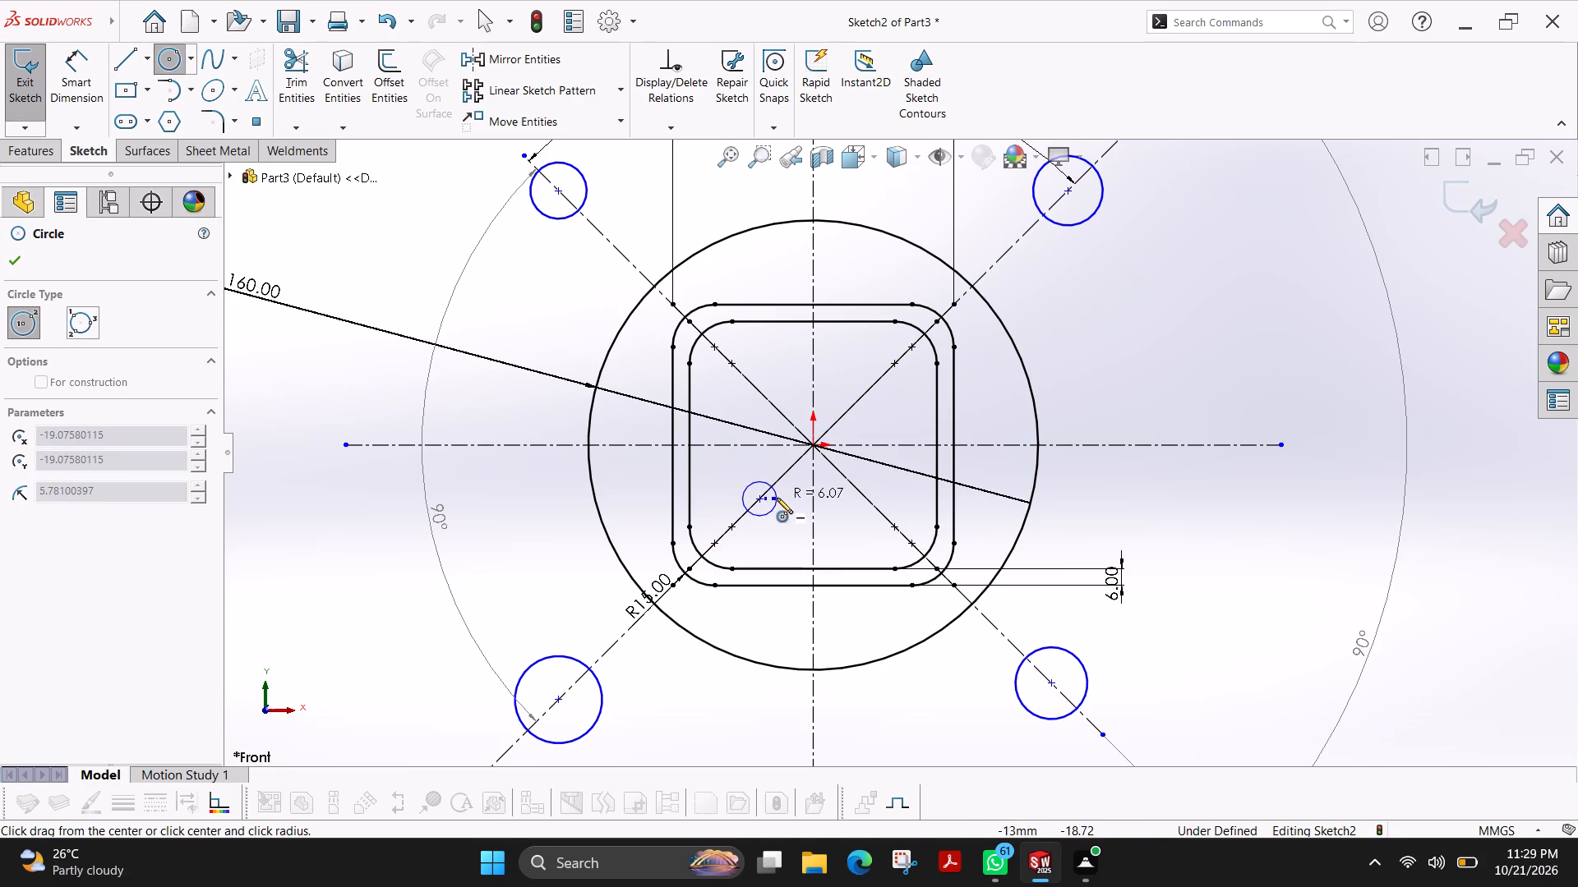
{"action": "left_click", "coordinate": [779, 497]}
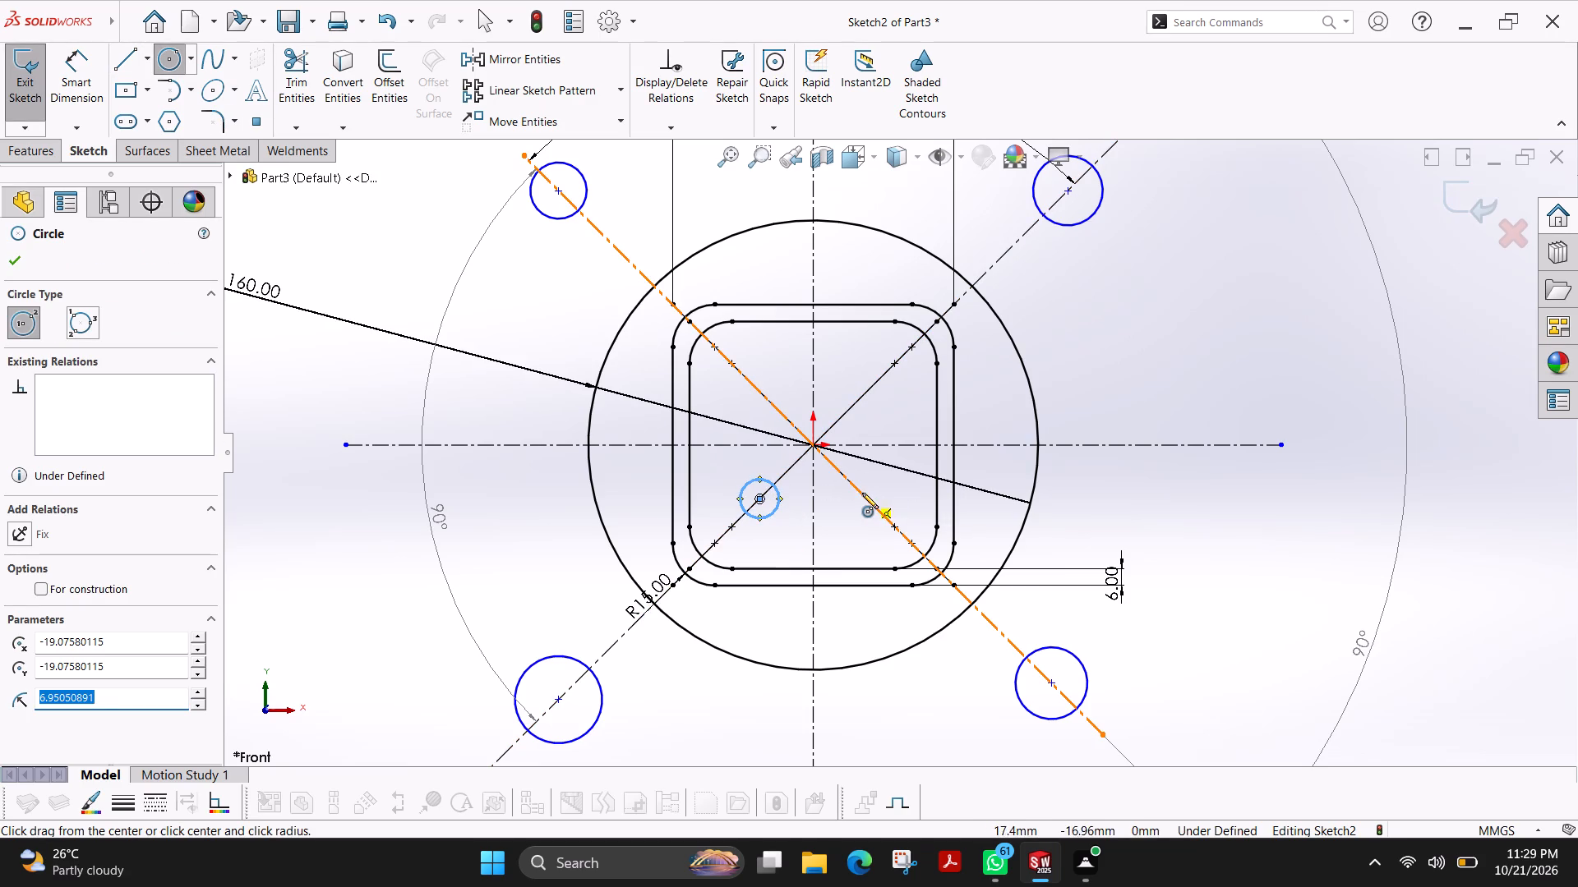
{"action": "left_click", "coordinate": [866, 497]}
{"action": "left_click", "coordinate": [884, 498]}
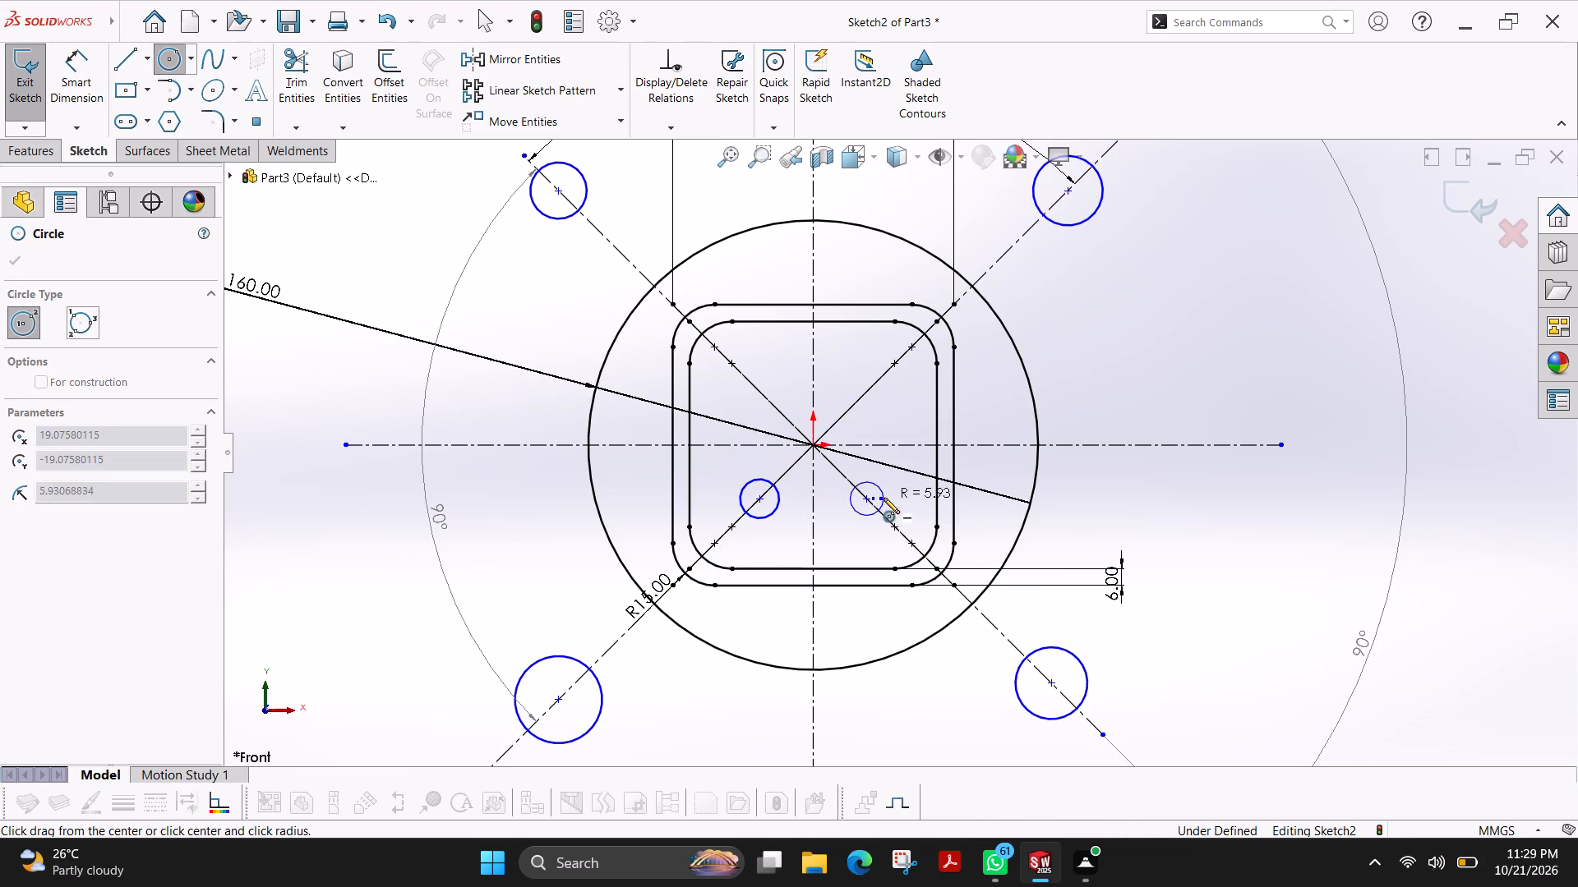
{"action": "left_click", "coordinate": [872, 384]}
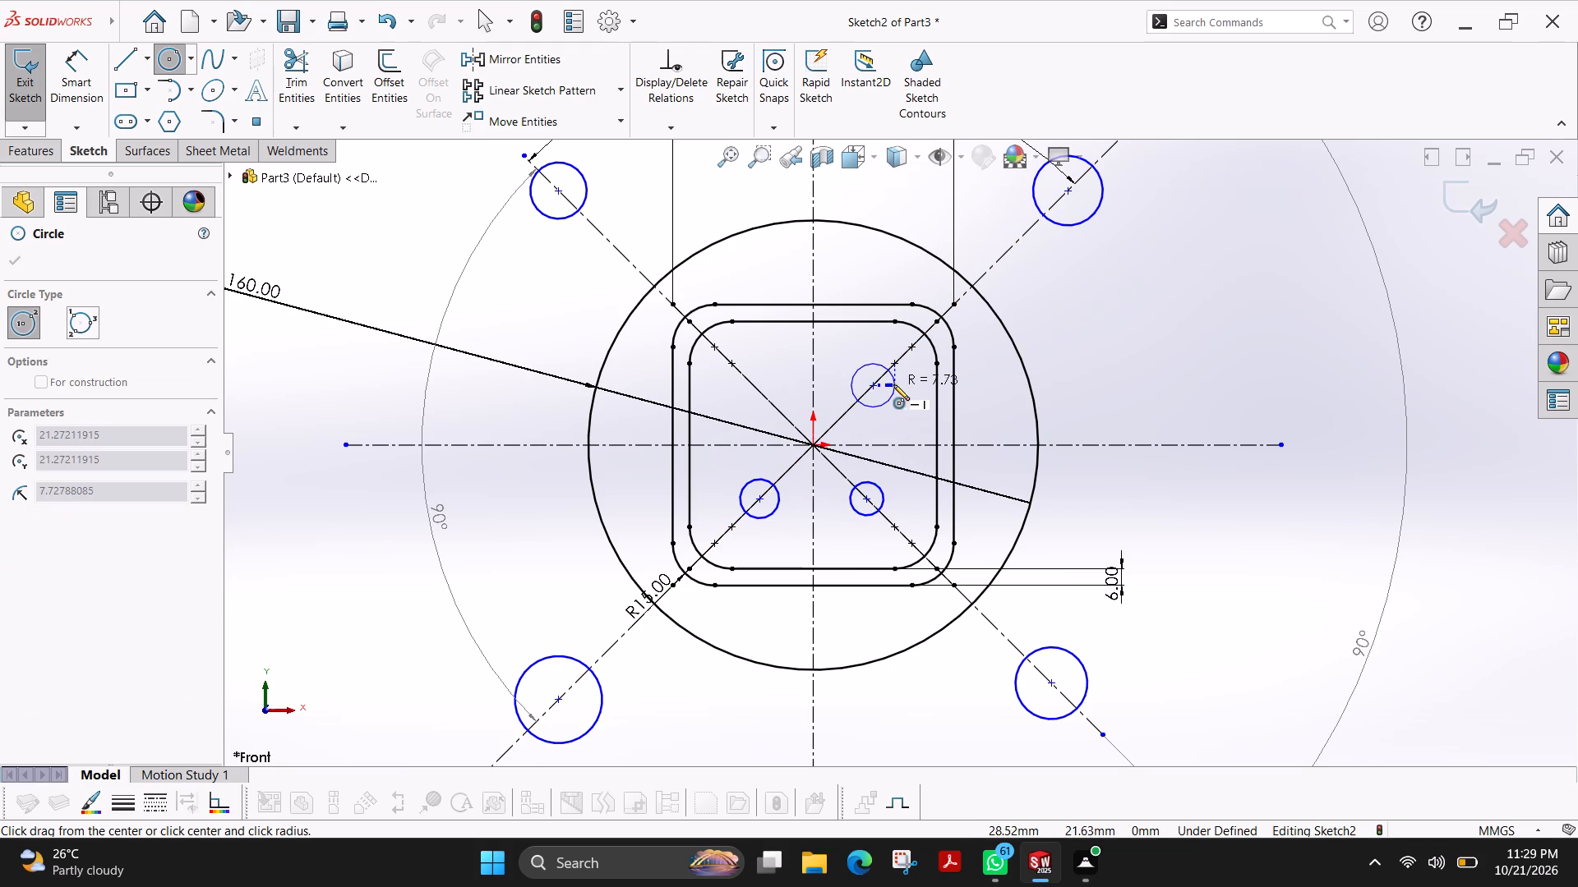
{"action": "left_click", "coordinate": [893, 384]}
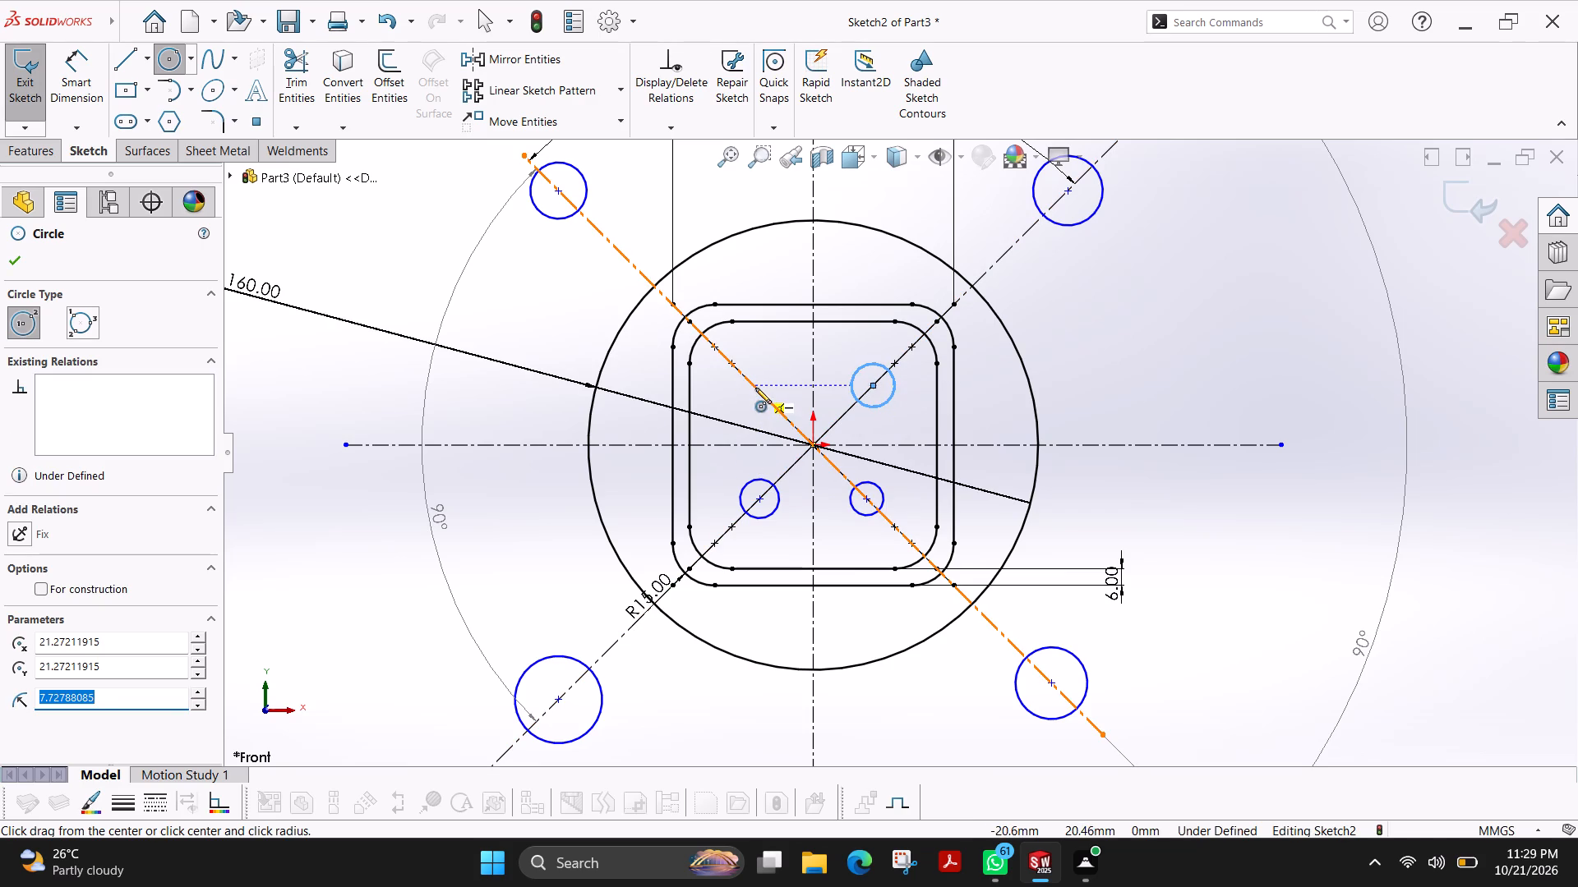
{"action": "left_click", "coordinate": [755, 388]}
{"action": "left_click", "coordinate": [768, 377]}
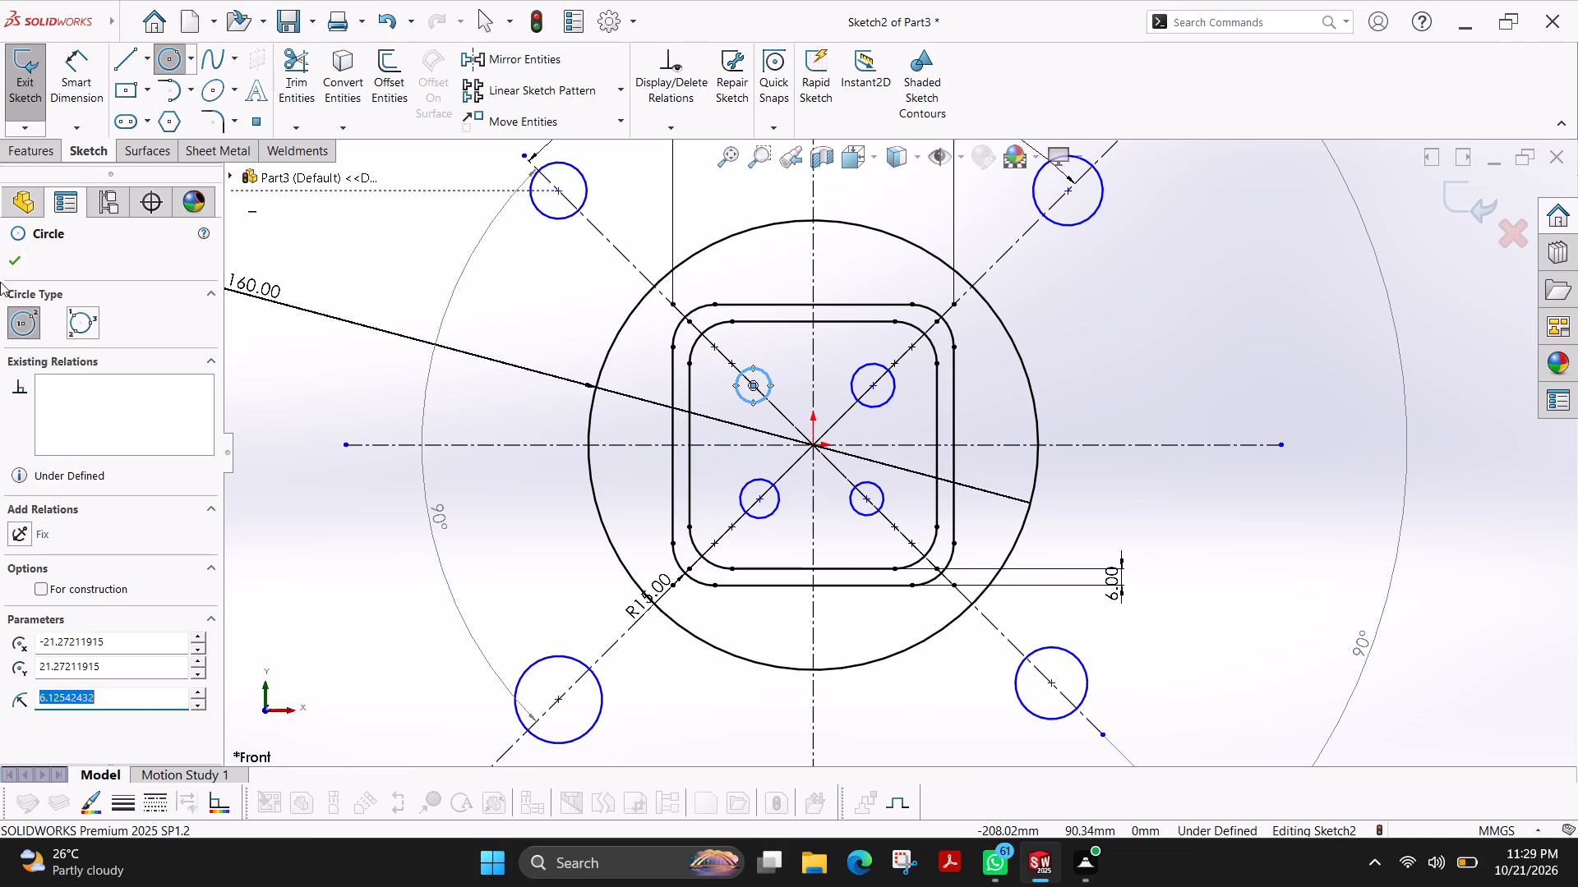
{"action": "left_click", "coordinate": [11, 261]}
Dimension the centres of the two lower circles inside the inner square at 22 mm from the horizontal centreline.
{"action": "left_click", "coordinate": [81, 84]}
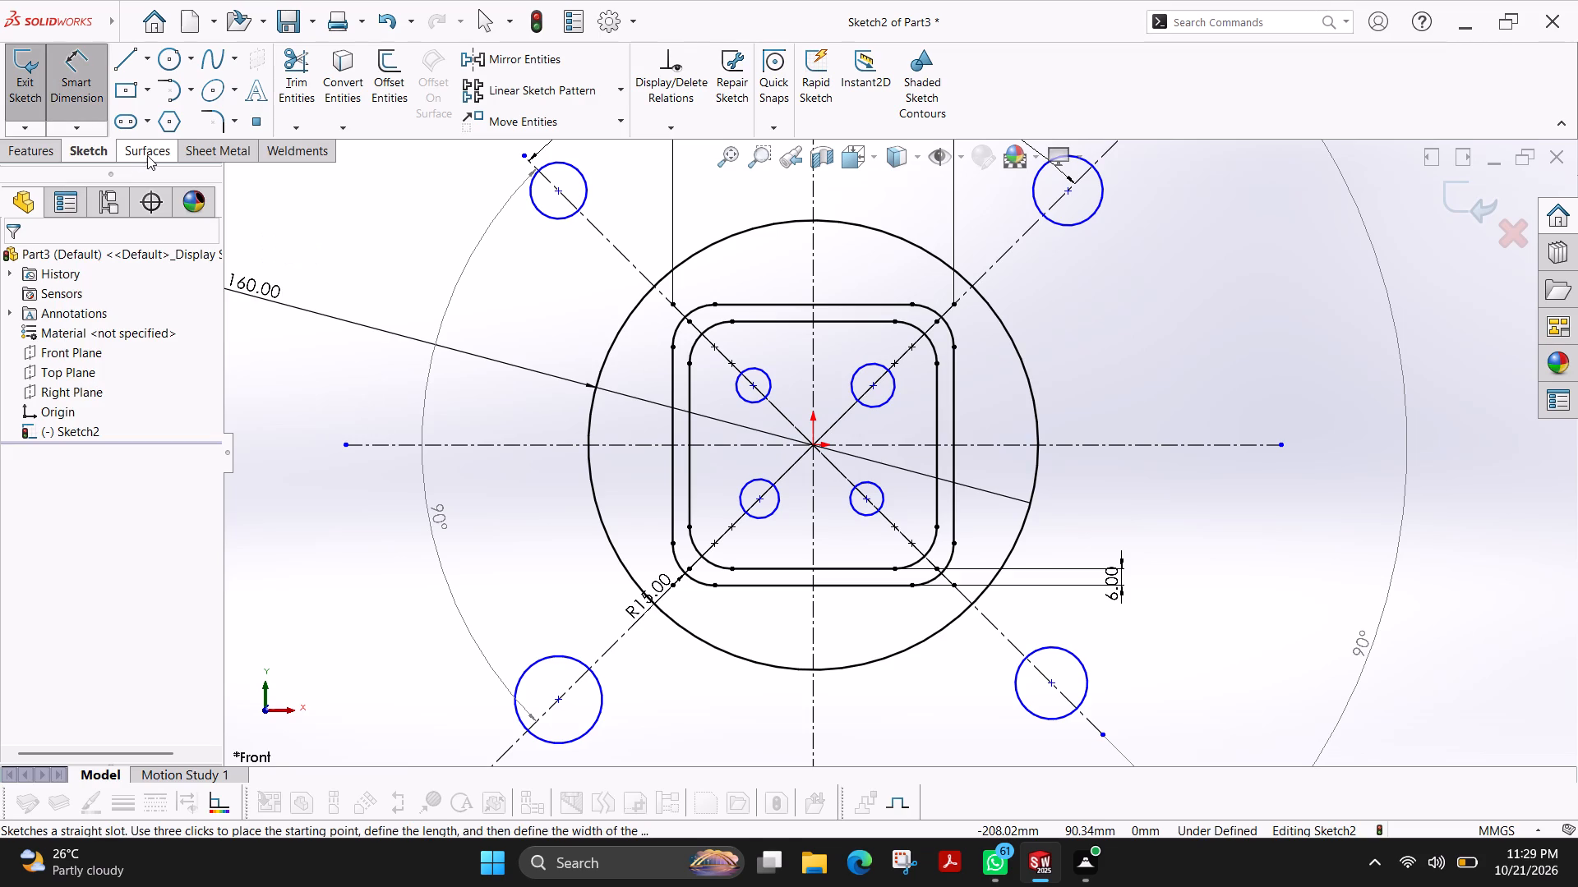
{"action": "left_click", "coordinate": [885, 443]}
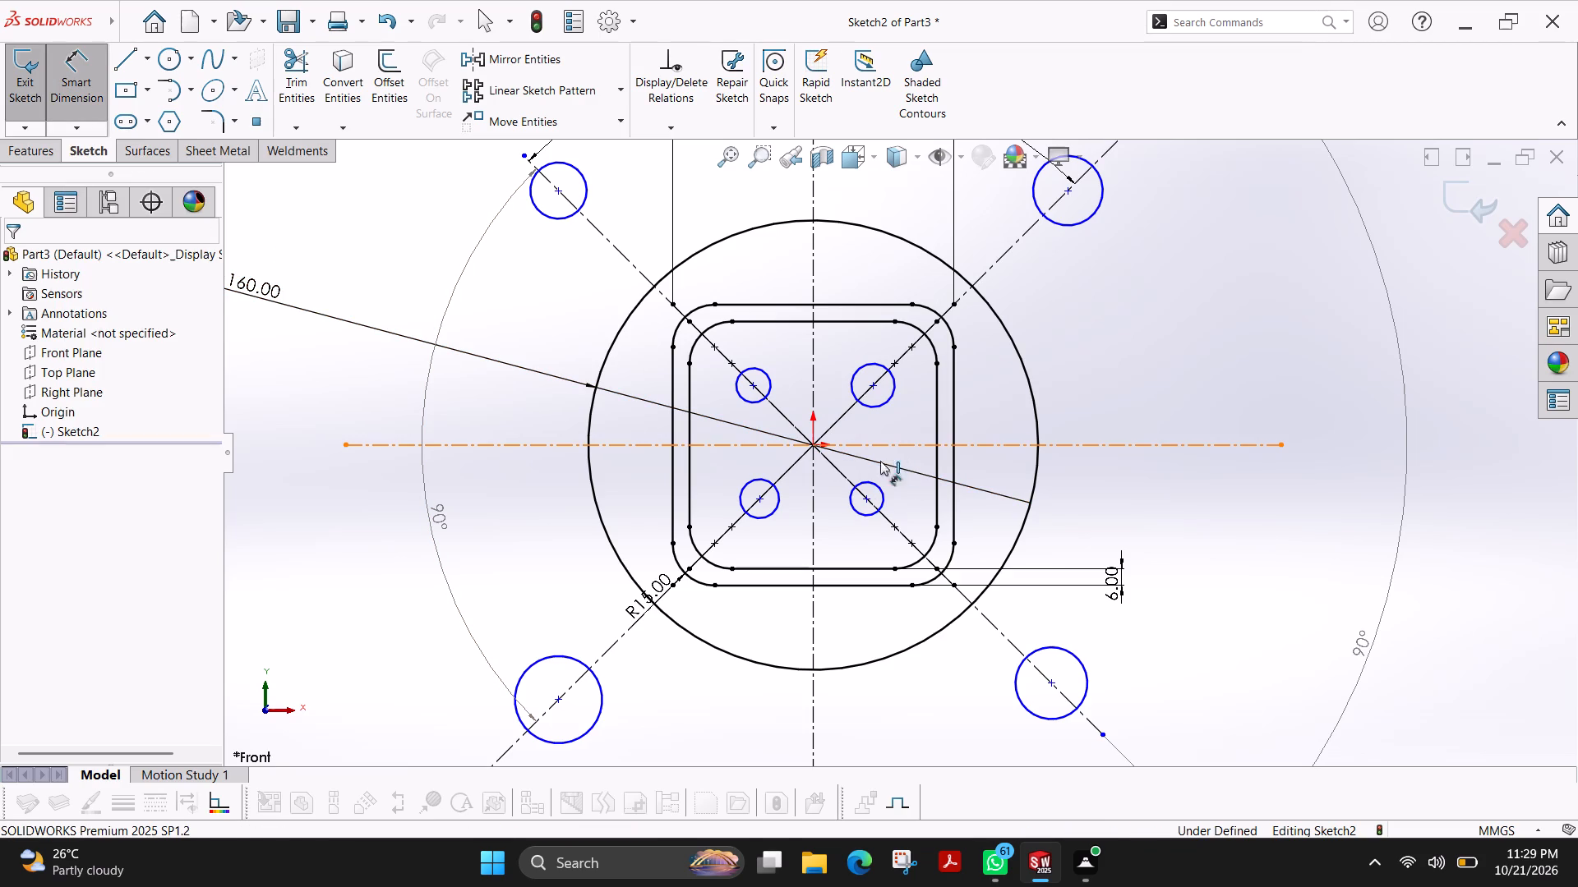
{"action": "left_click", "coordinate": [866, 500]}
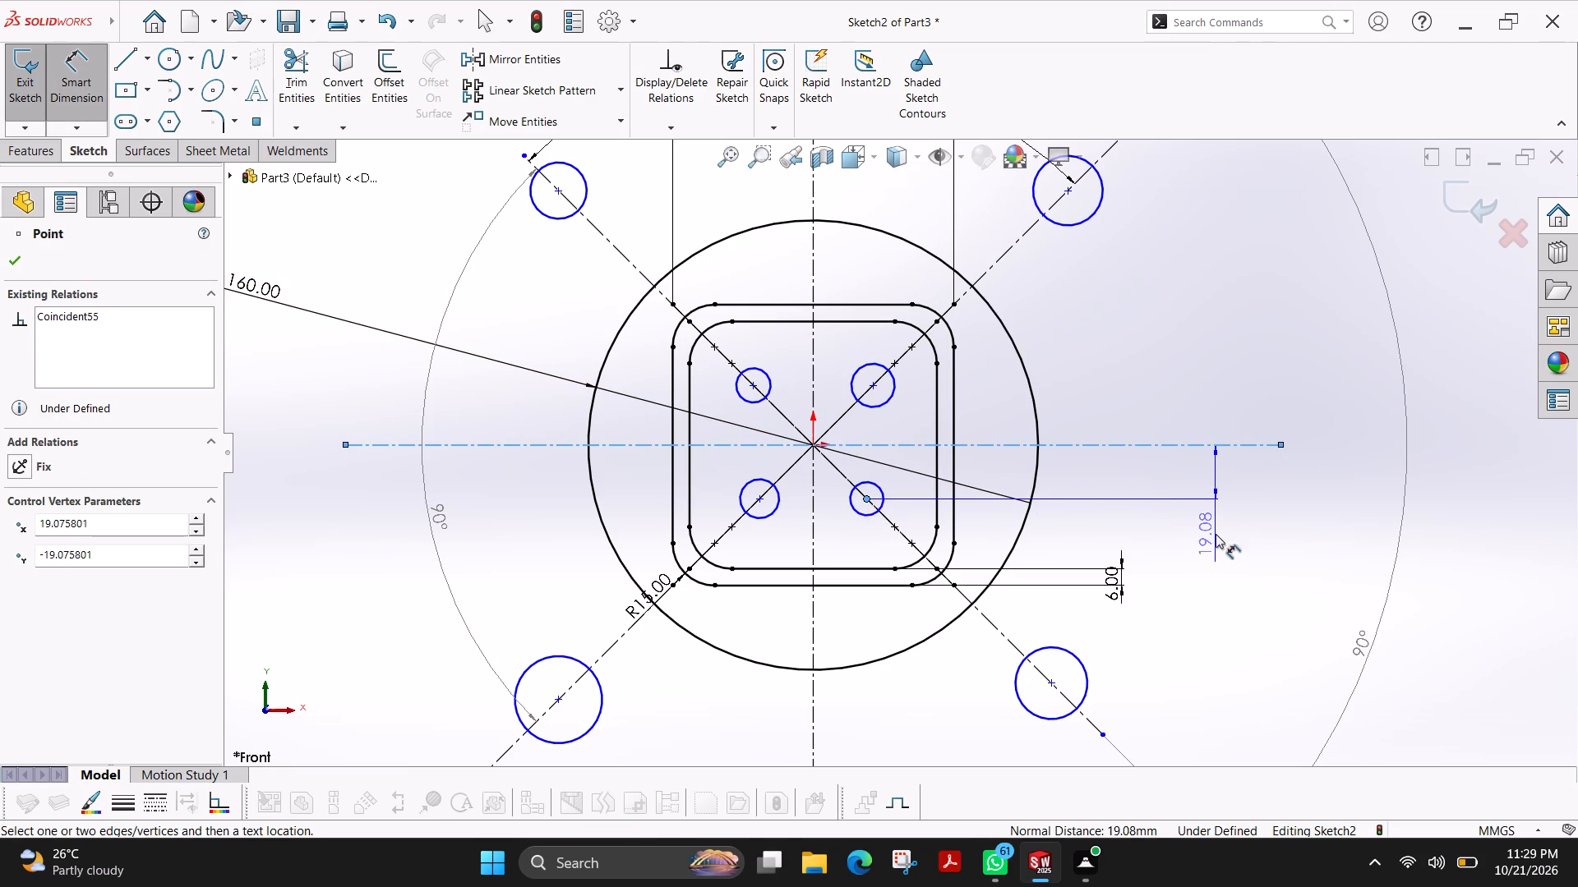
{"action": "left_click", "coordinate": [1216, 534]}
{"action": "type", "text": "22"}
{"action": "key", "text": "Return"}
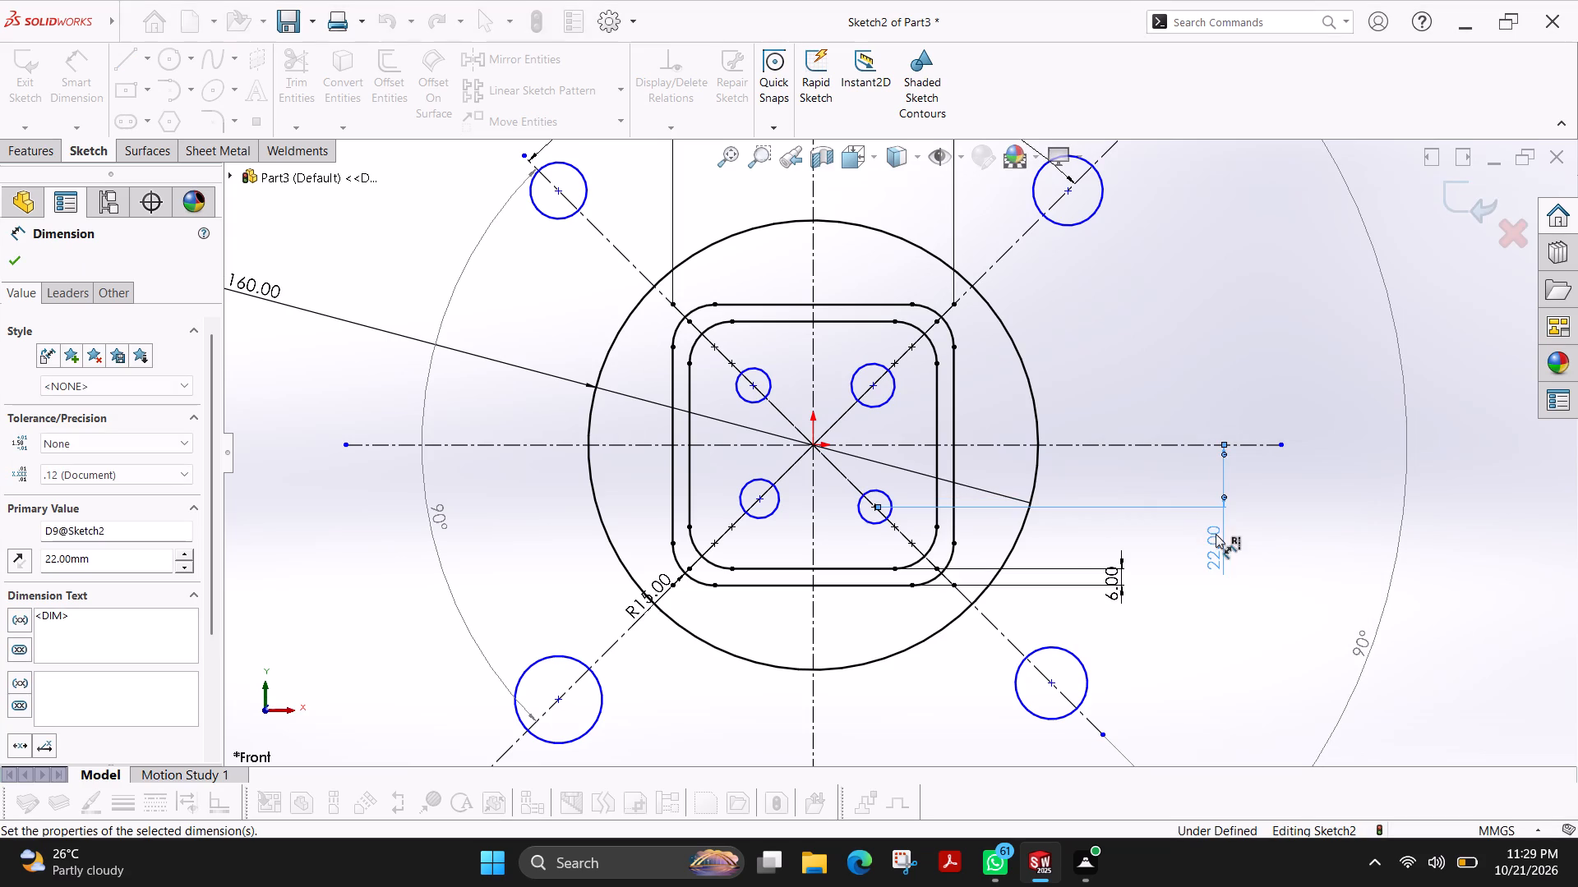
{"action": "left_click", "coordinate": [739, 443]}
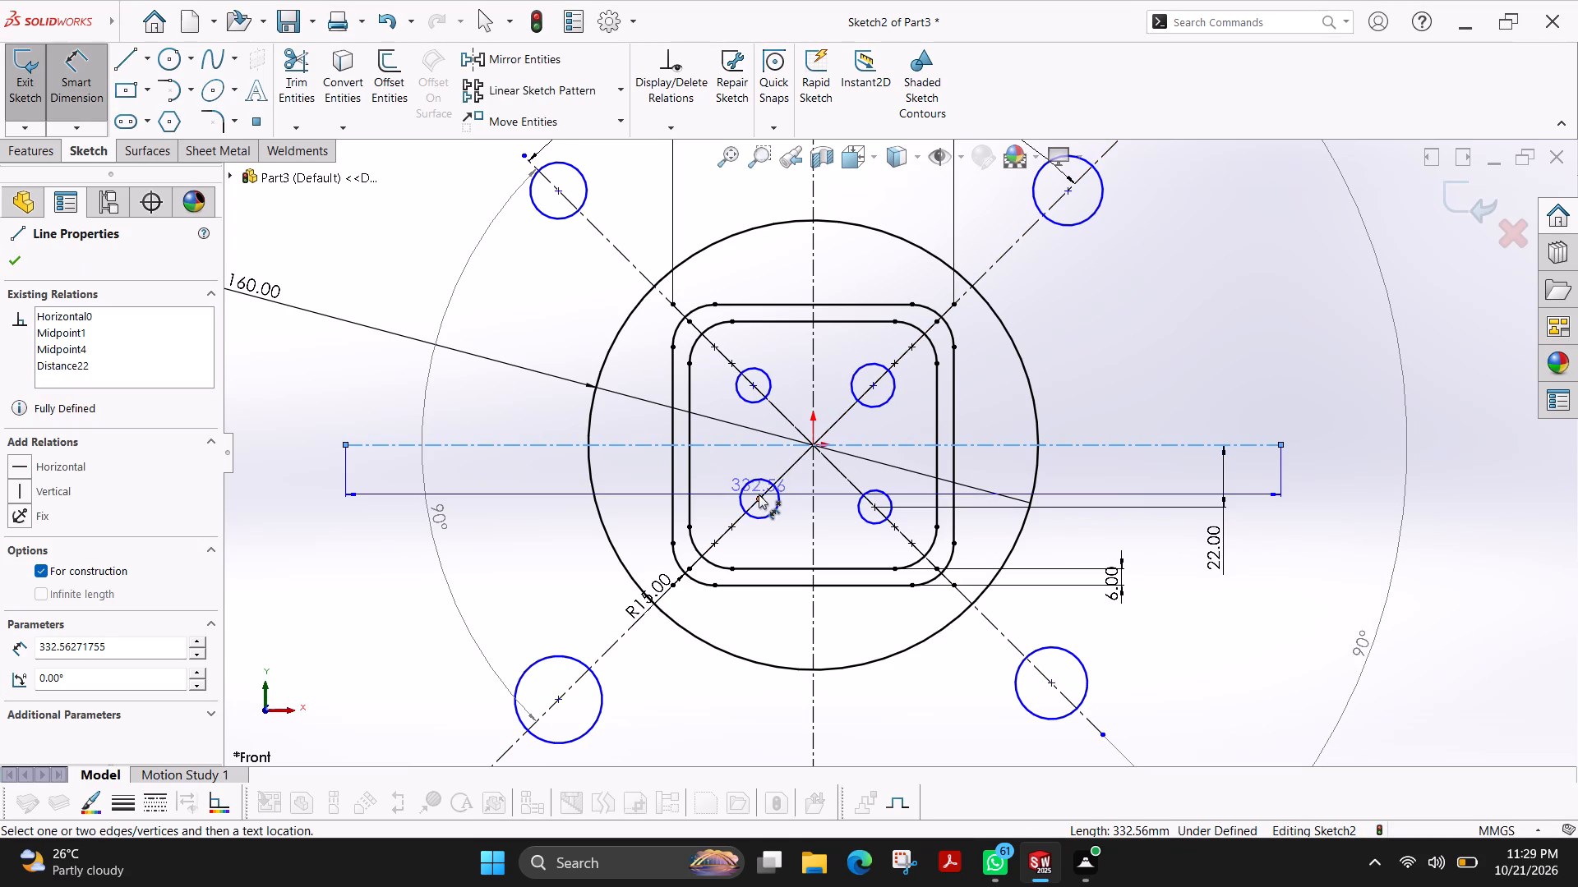
{"action": "left_click", "coordinate": [759, 496]}
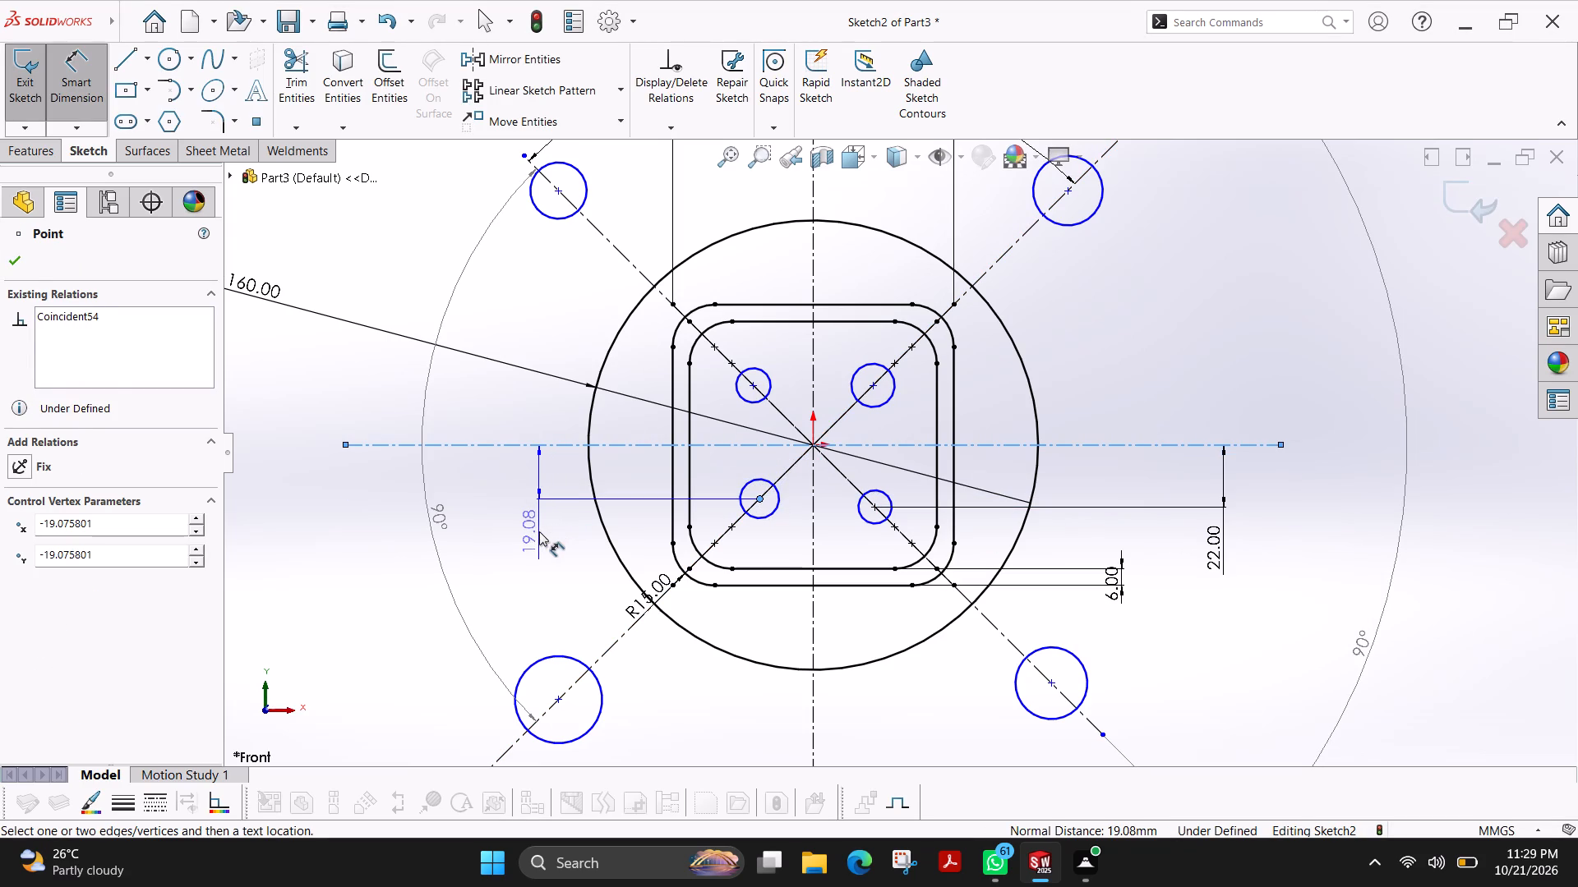
{"action": "left_click", "coordinate": [539, 531]}
{"action": "type", "text": "22"}
{"action": "key", "text": "Return"}
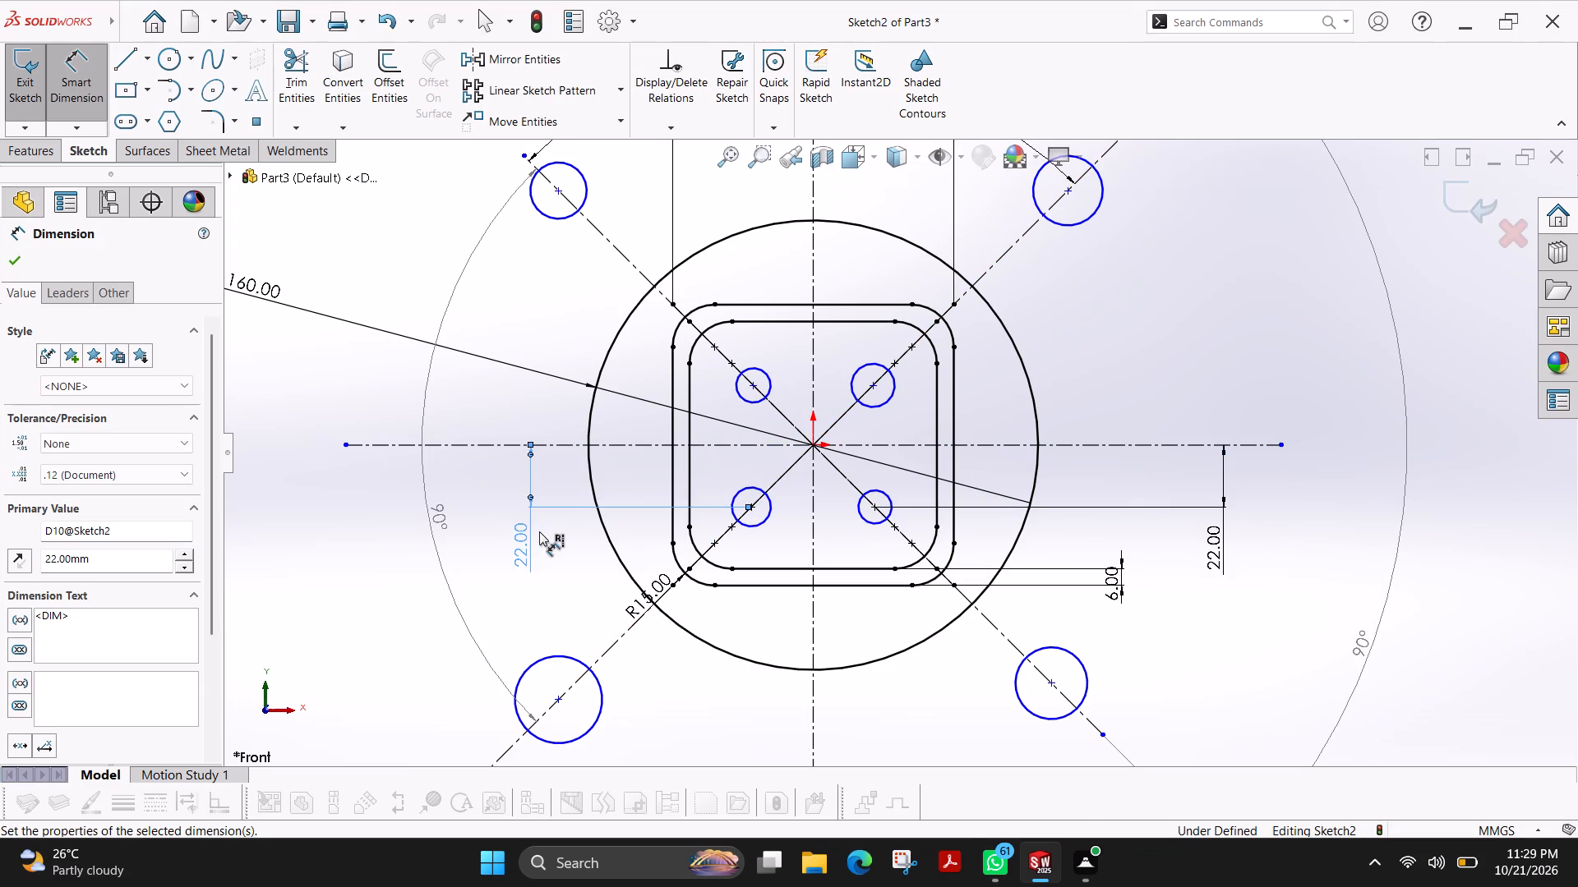
Dimension the centres of the two upper circles inside the inner square at 22 mm from the horizontal centreline.
{"action": "left_click", "coordinate": [870, 383]}
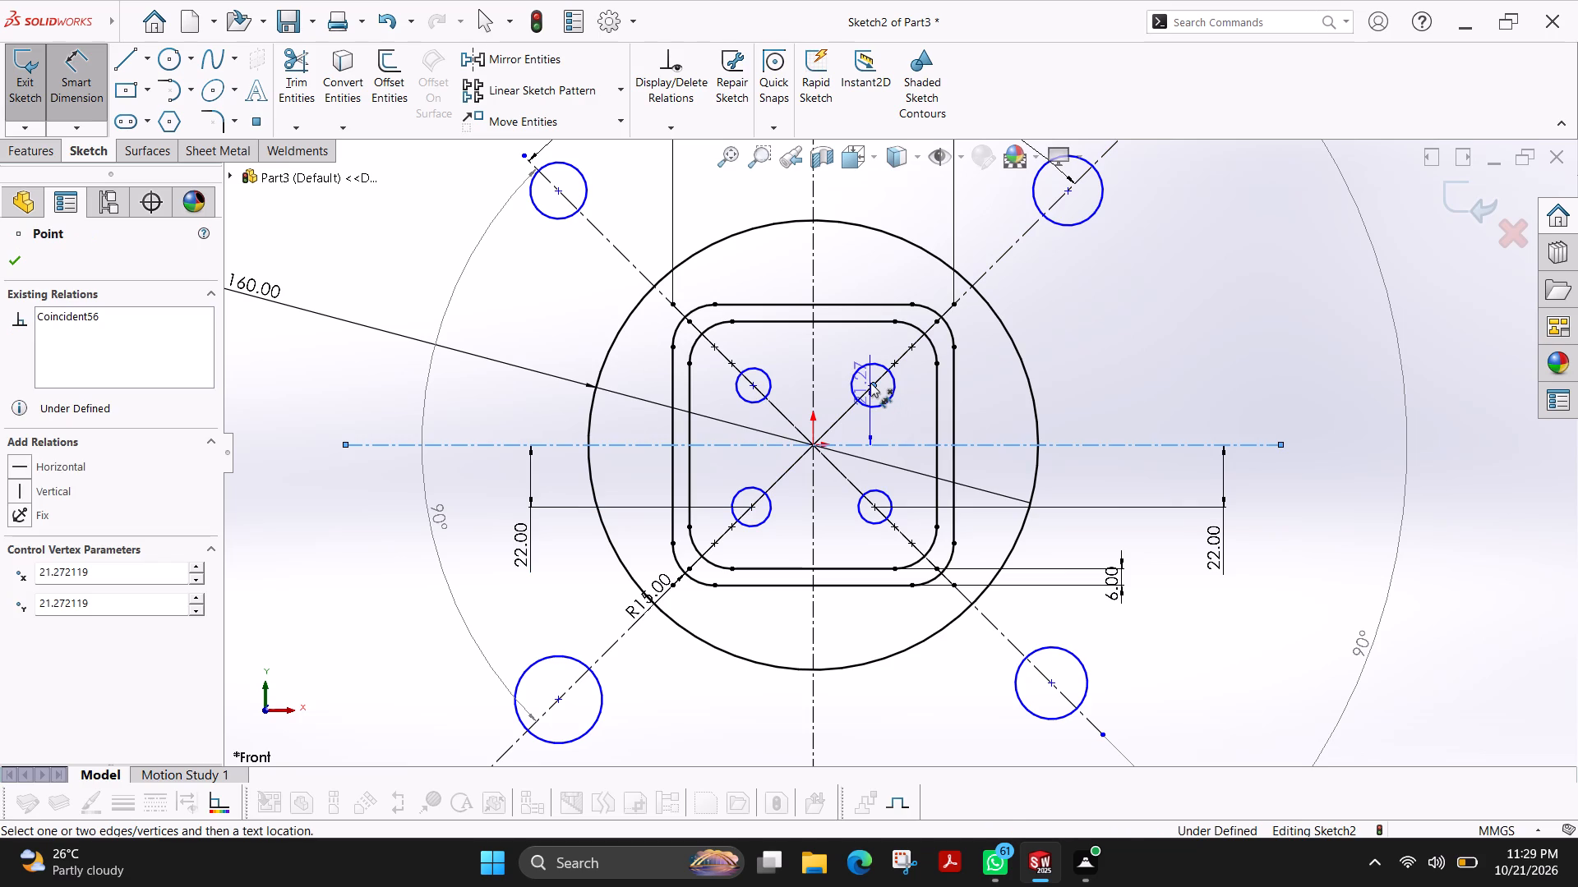
{"action": "left_click", "coordinate": [912, 443]}
{"action": "left_click", "coordinate": [1106, 415]}
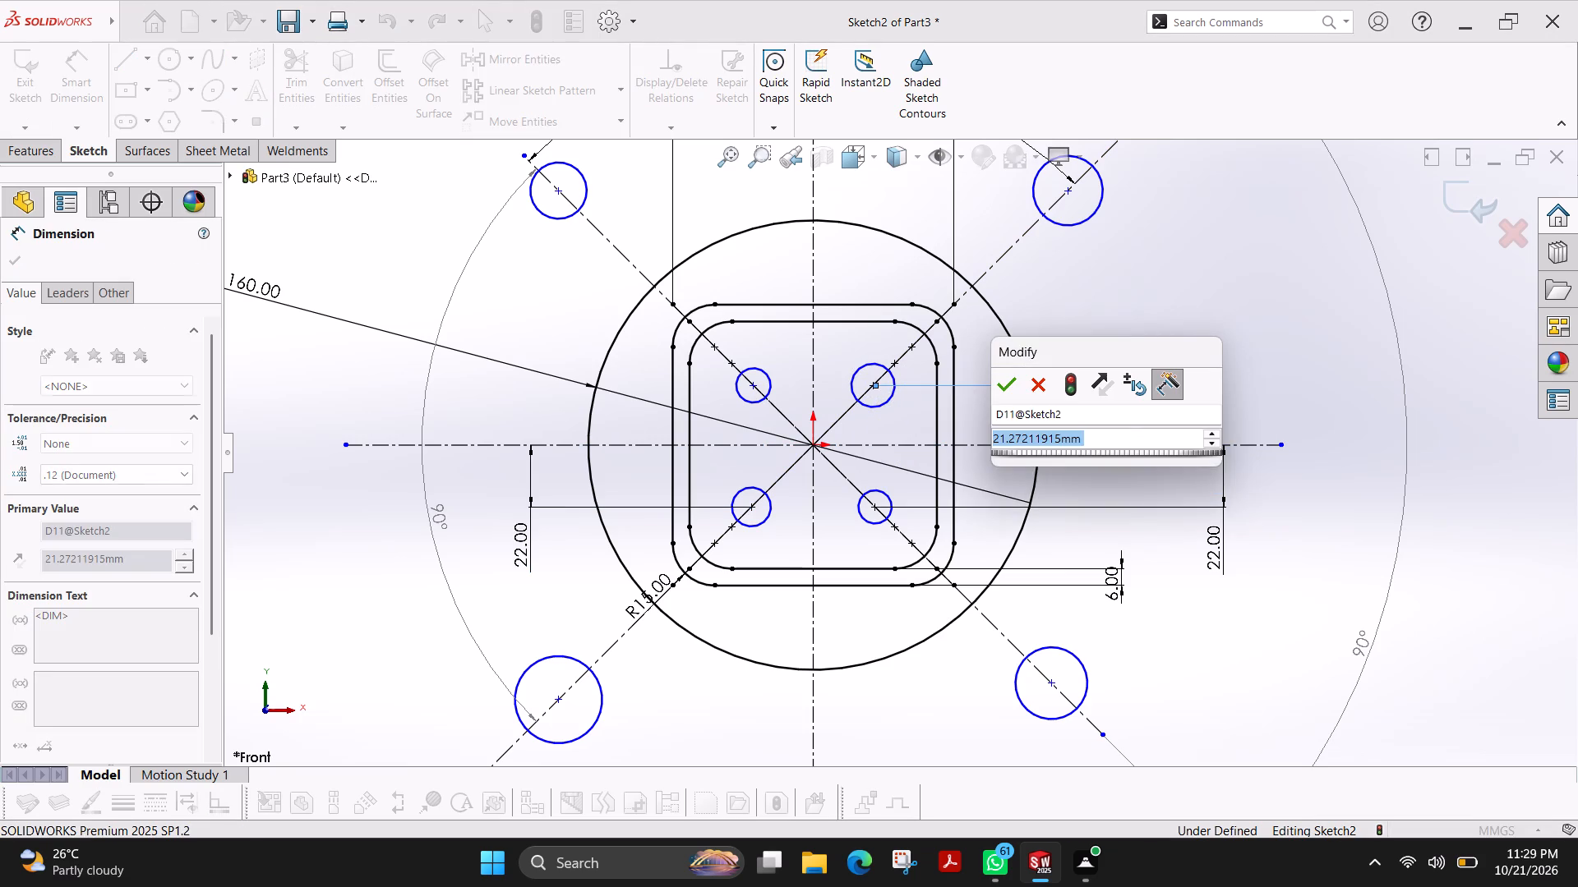
{"action": "type", "text": "22"}
{"action": "key", "text": "Return"}
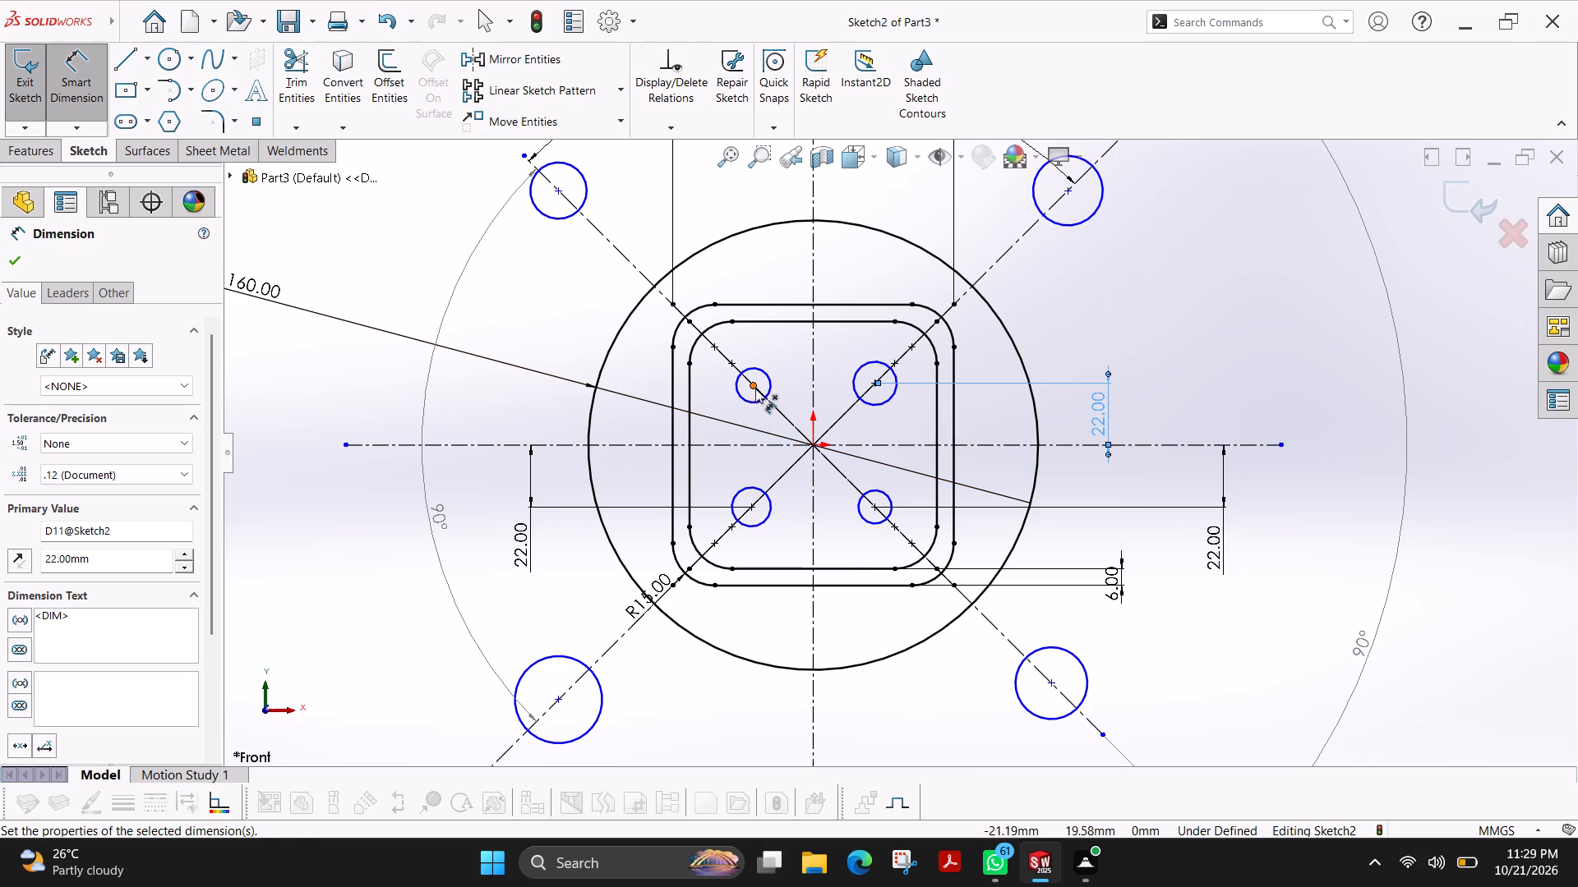
{"action": "left_click", "coordinate": [754, 387]}
{"action": "left_click", "coordinate": [741, 444]}
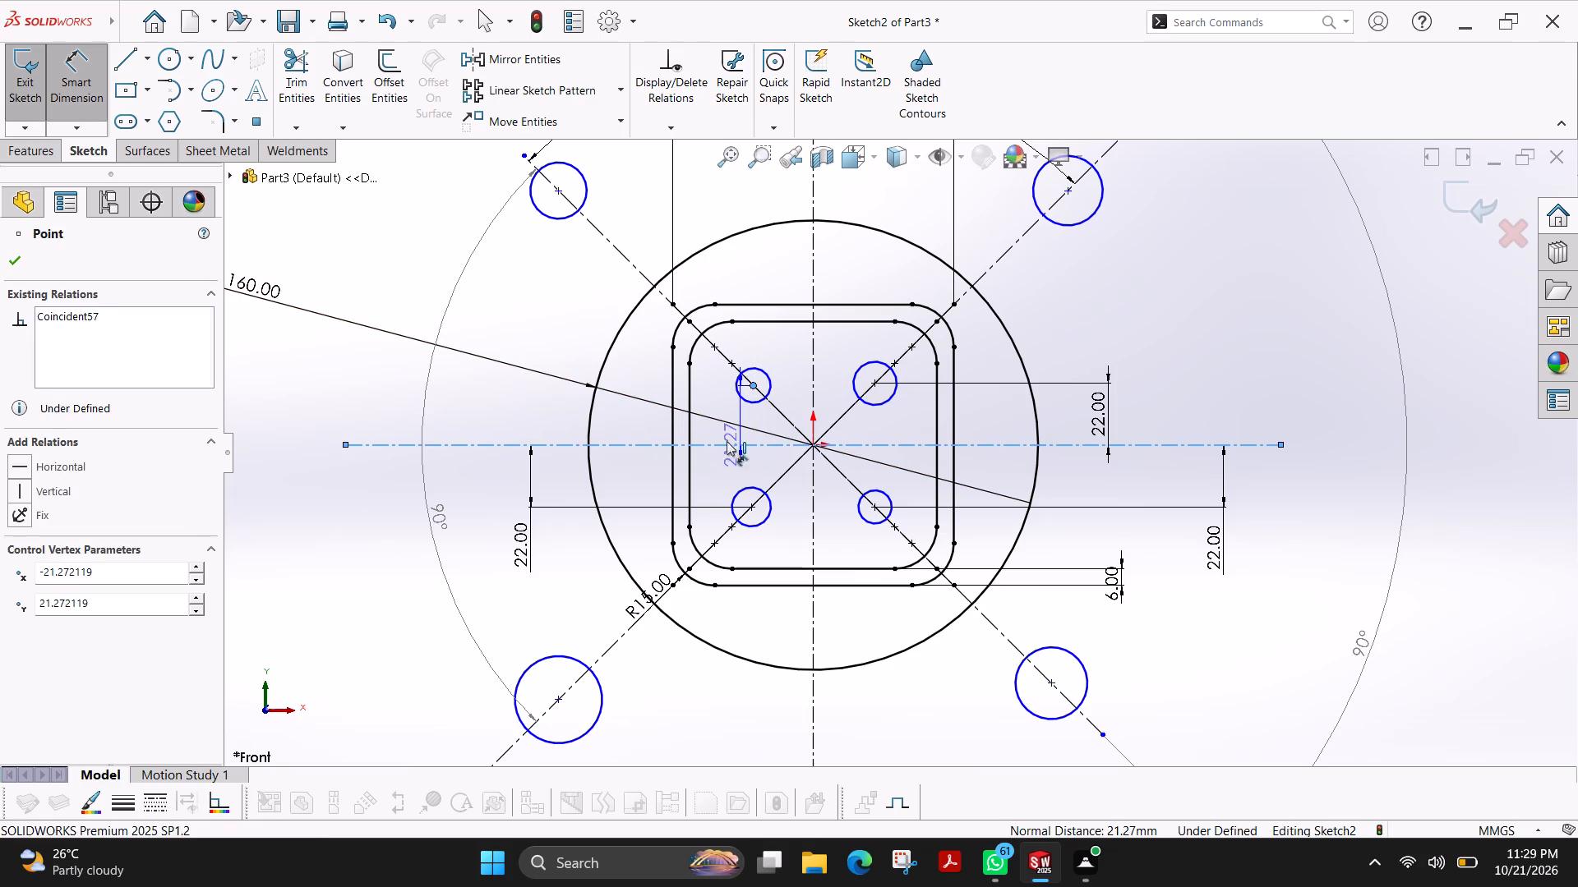
{"action": "left_click", "coordinate": [494, 414]}
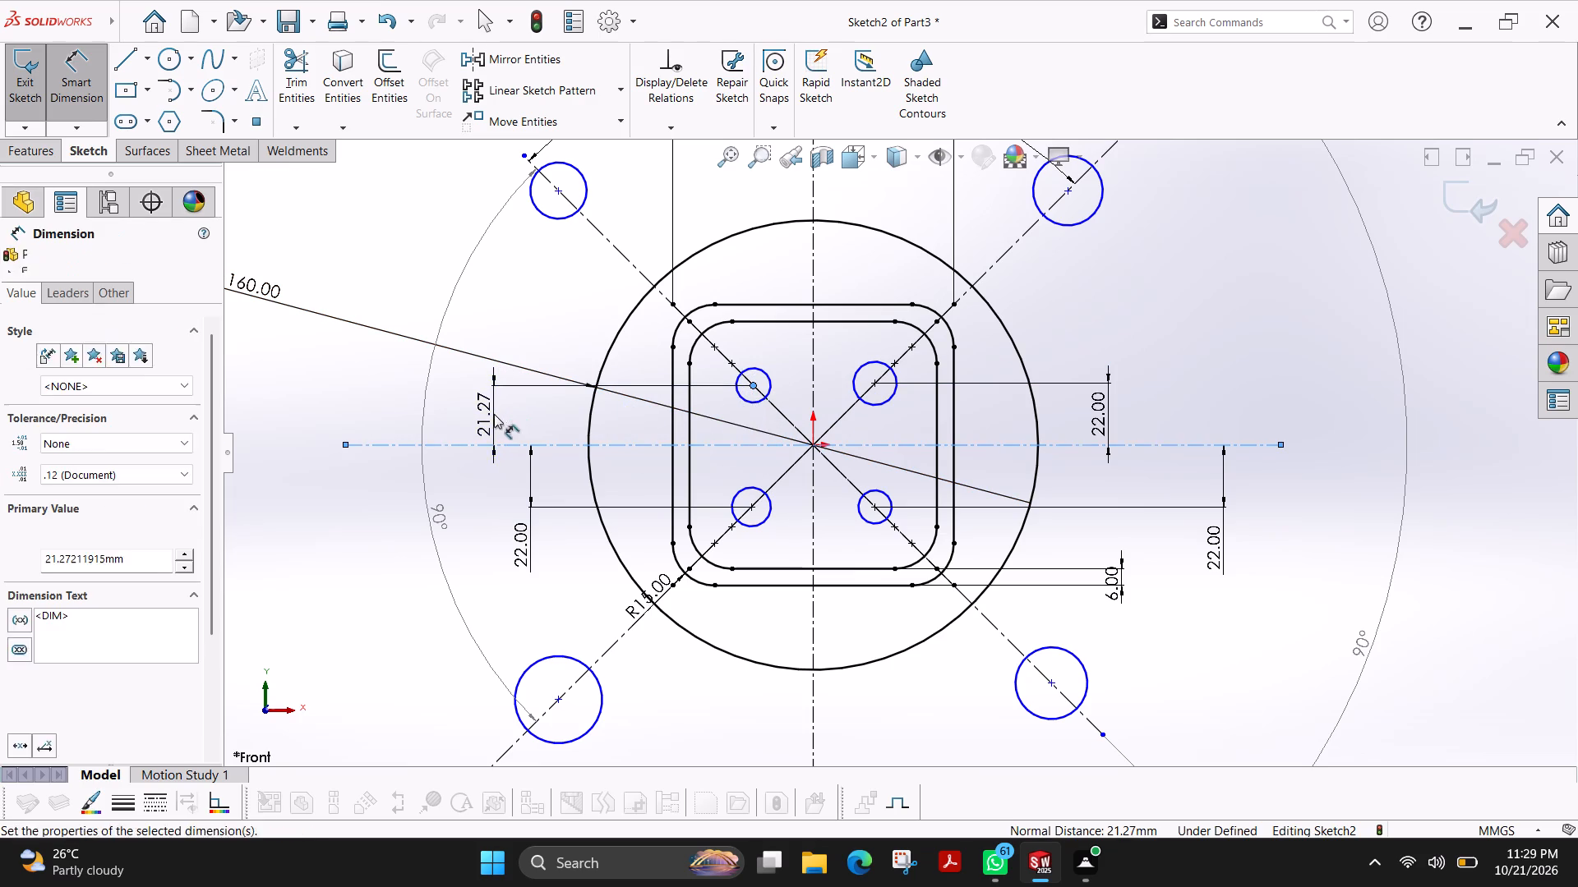
{"action": "type", "text": "22"}
{"action": "key", "text": "Return"}
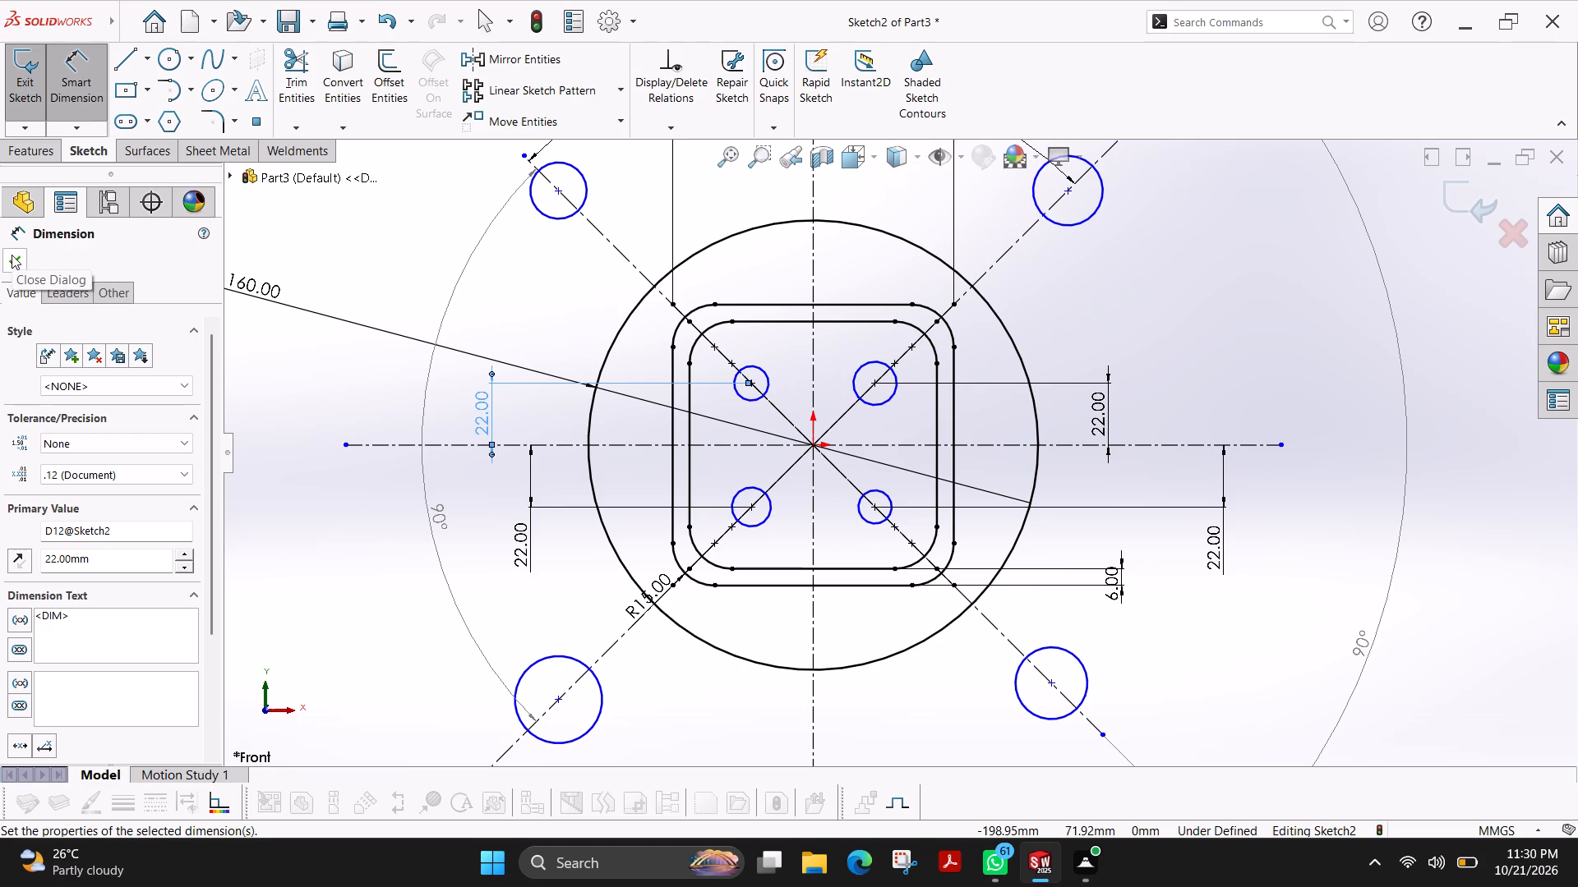
Dimension the two upper circles inside the inner square at 23 mm diameter each.
{"action": "scroll", "coordinate": [833, 356], "scroll_direction": "up", "scroll_amount": 2}
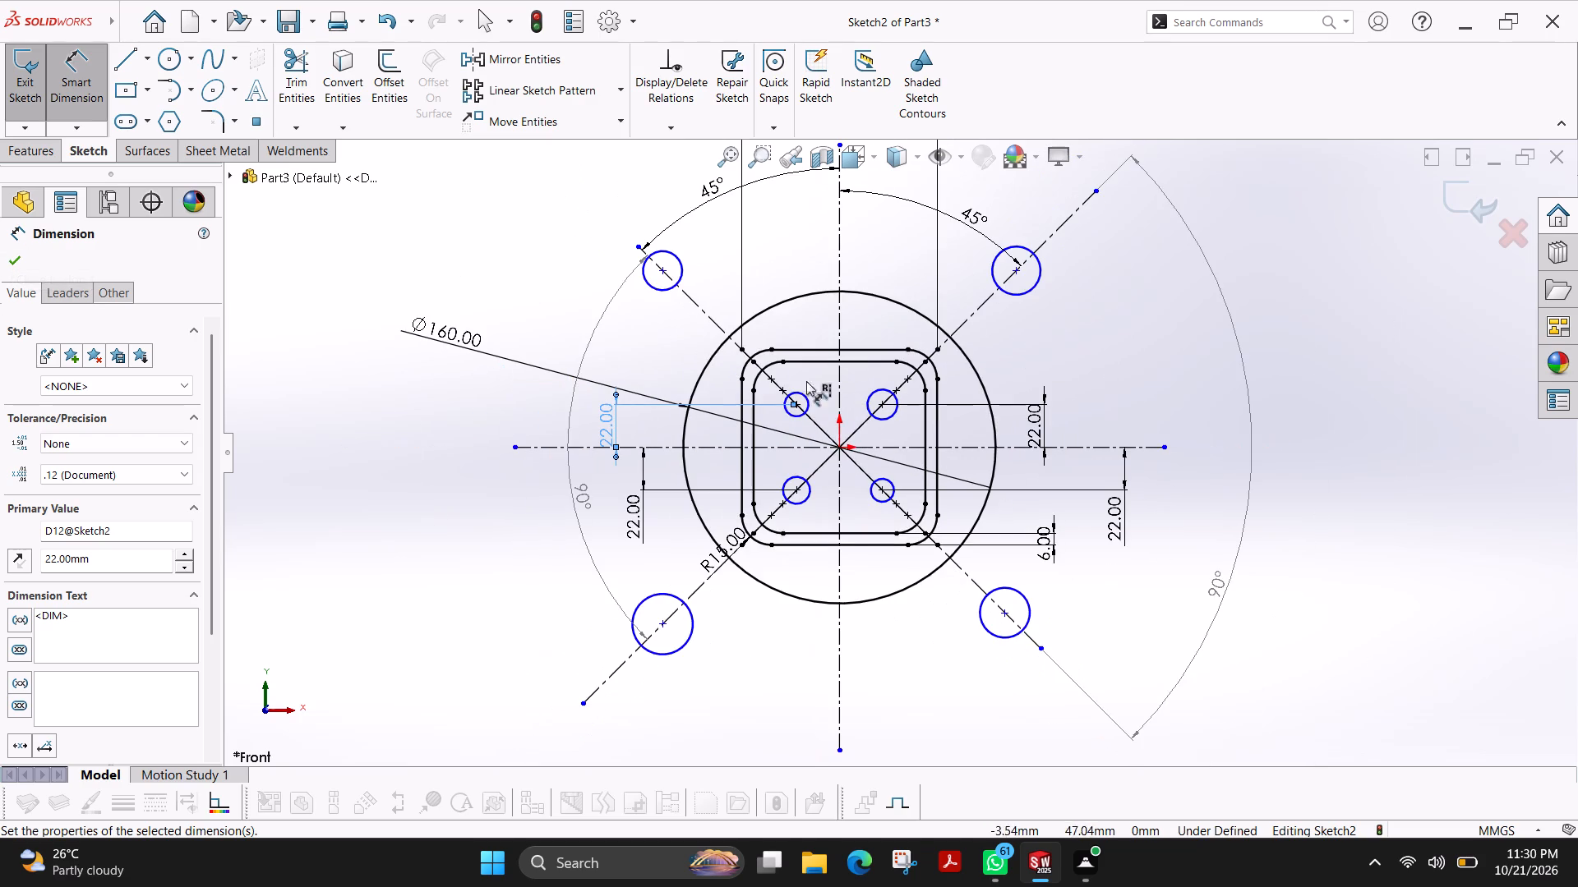
{"action": "left_click", "coordinate": [797, 413]}
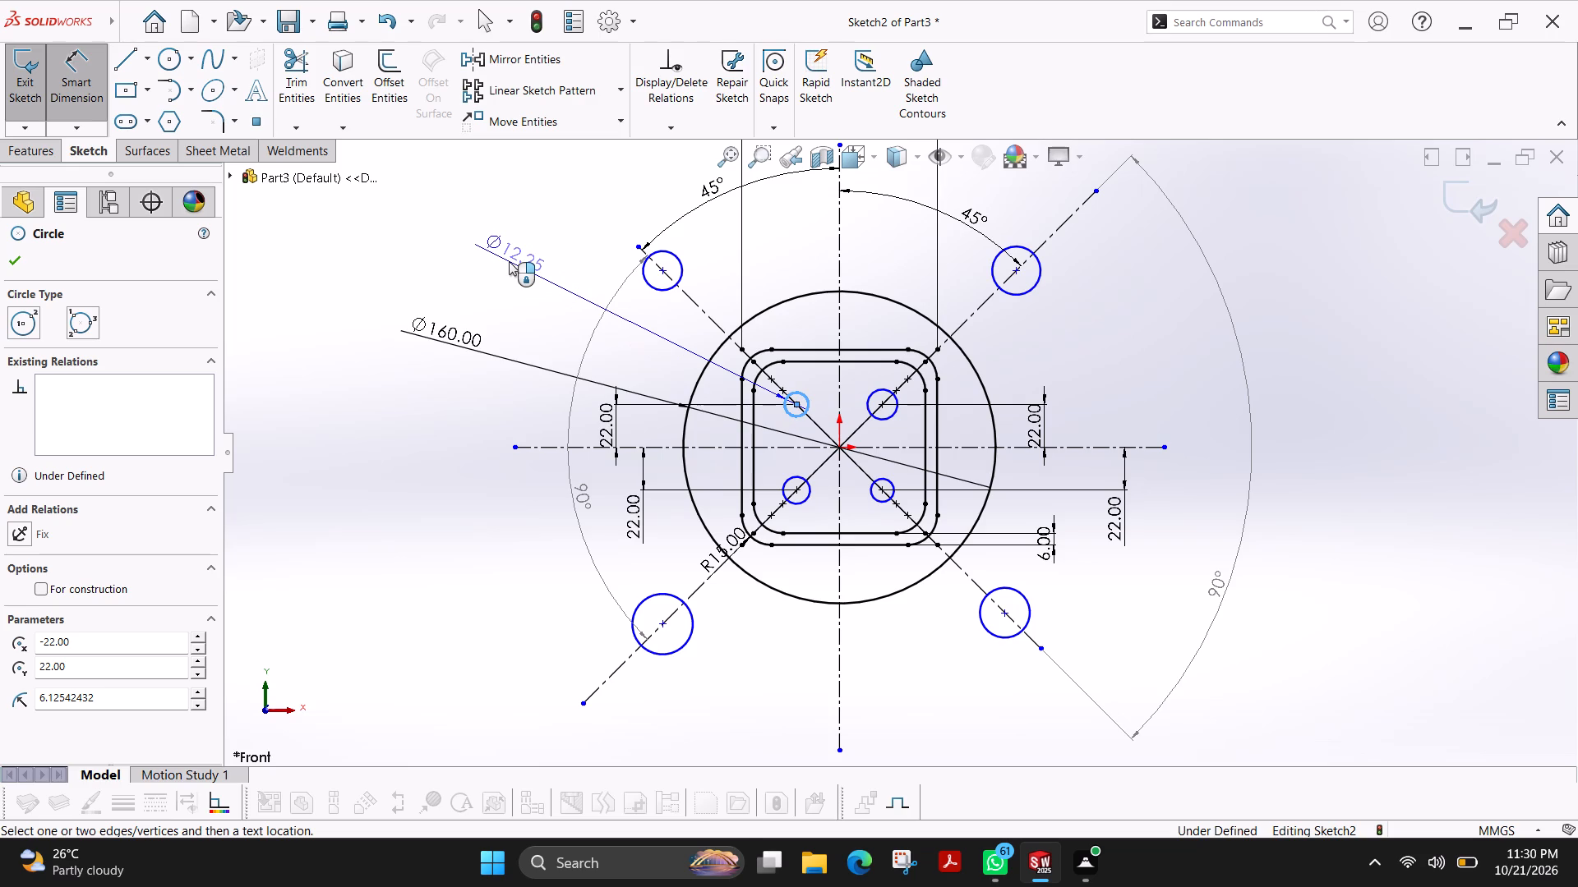
{"action": "left_click", "coordinate": [509, 261]}
{"action": "type", "text": "23"}
{"action": "key", "text": "Return"}
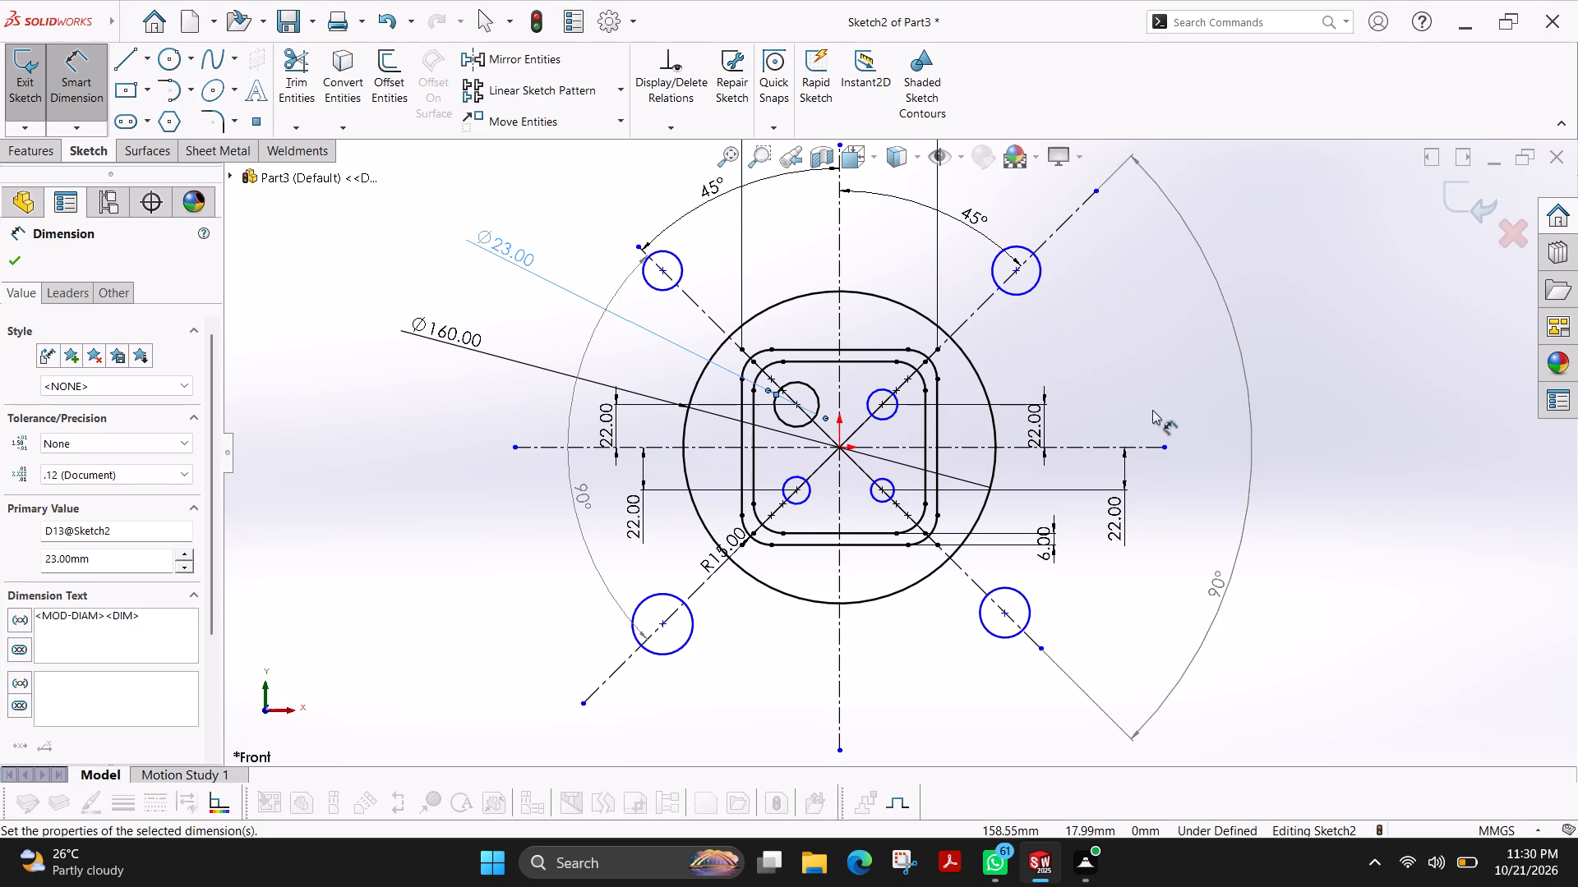
{"action": "left_click", "coordinate": [890, 416]}
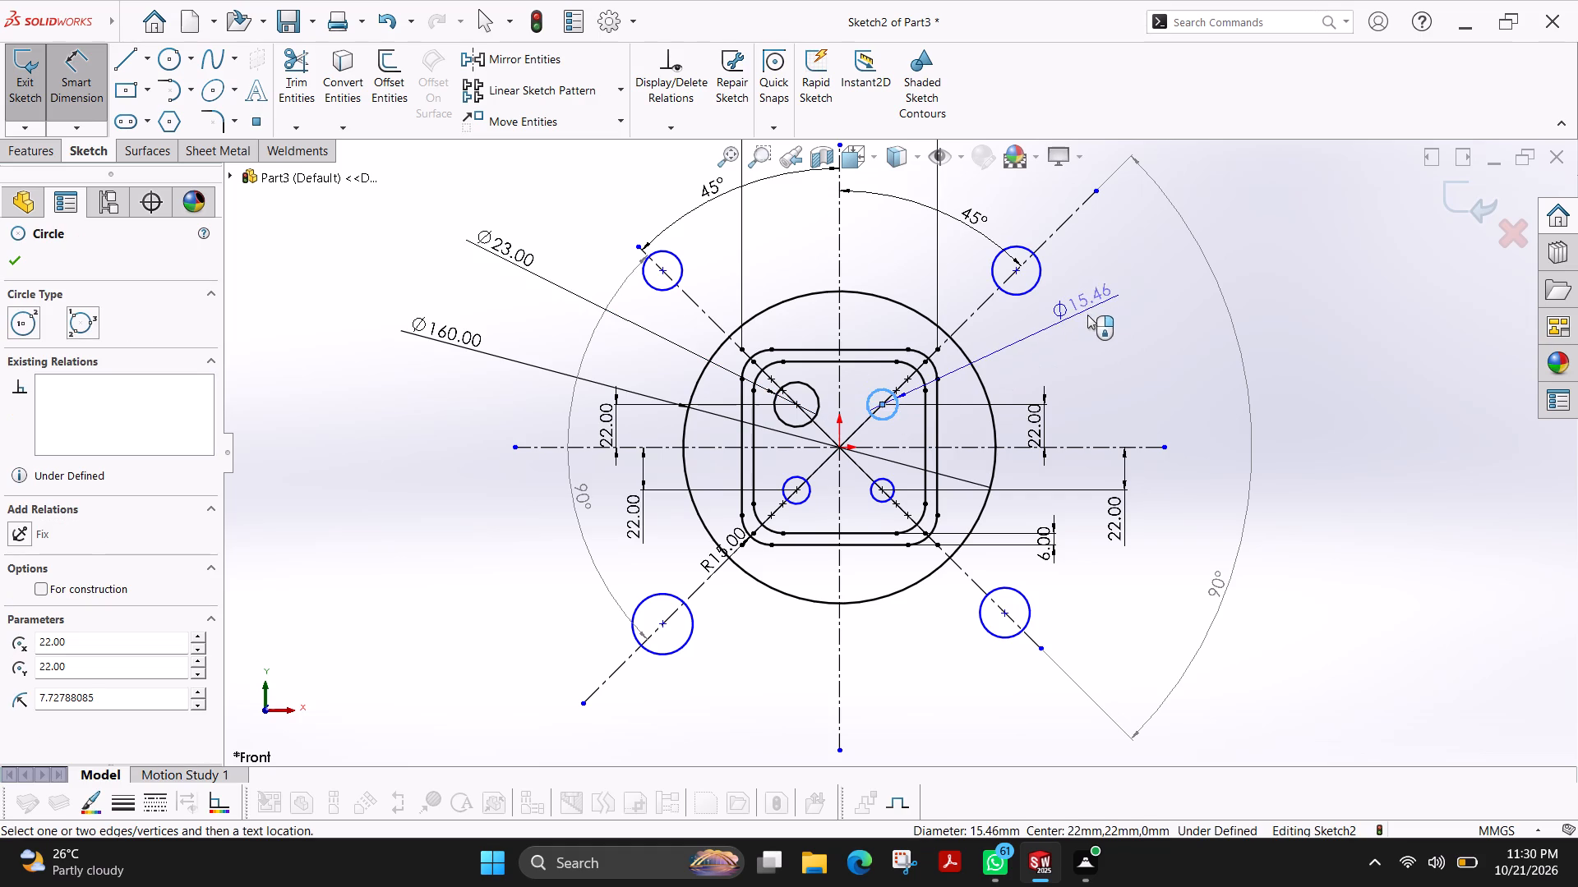
{"action": "left_click", "coordinate": [1087, 333]}
{"action": "type", "text": "23"}
{"action": "key", "text": "Return"}
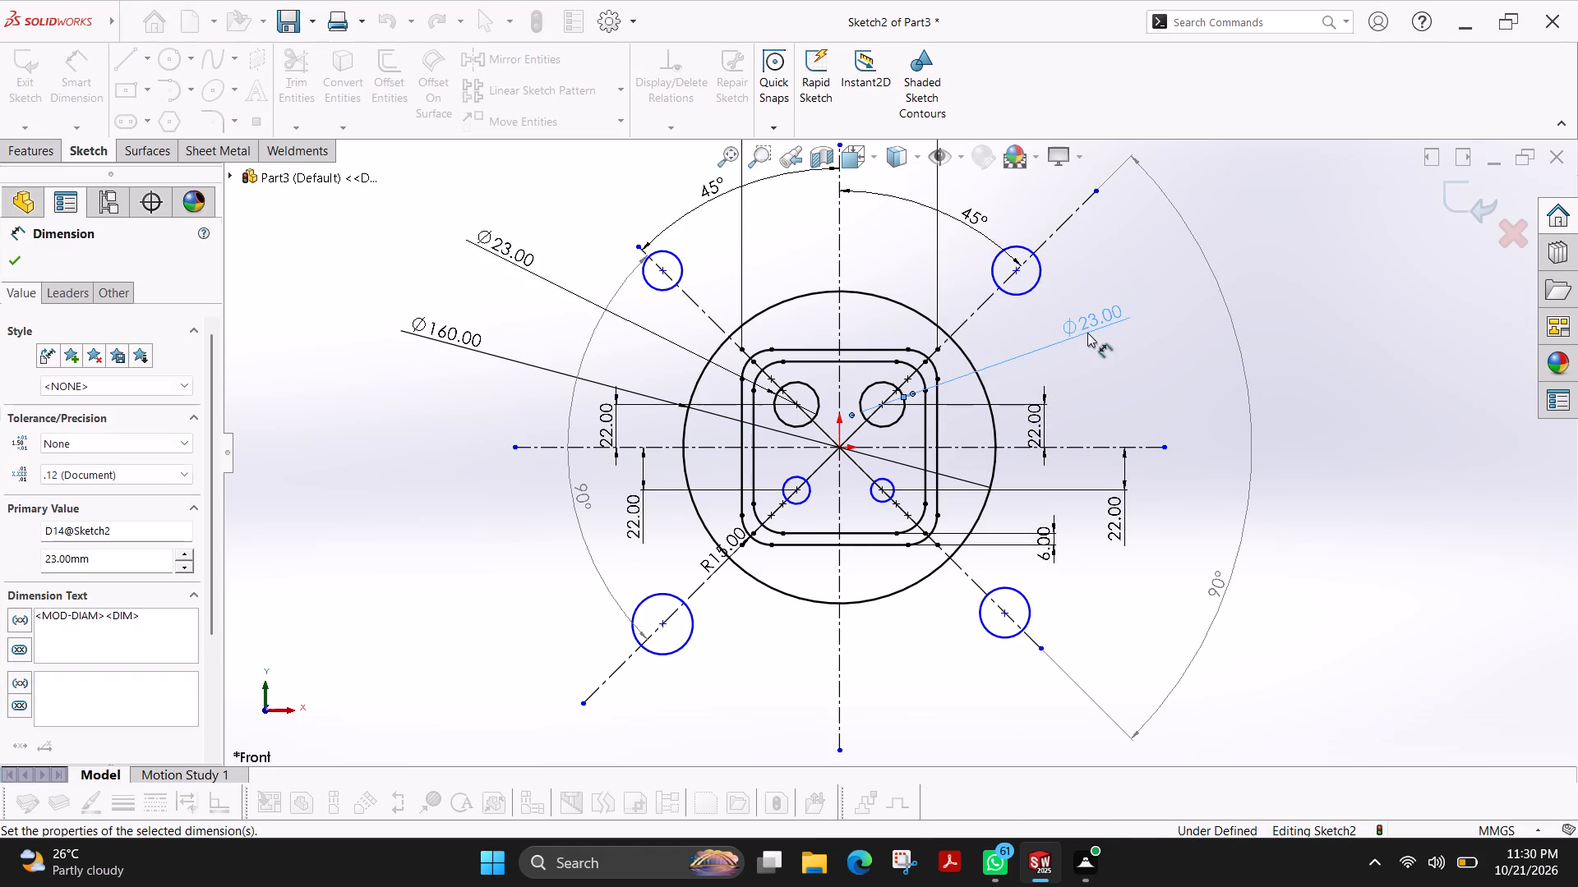
Dimension the two lower circles inside the inner square at 23 mm diameter each.
{"action": "left_click", "coordinate": [879, 504]}
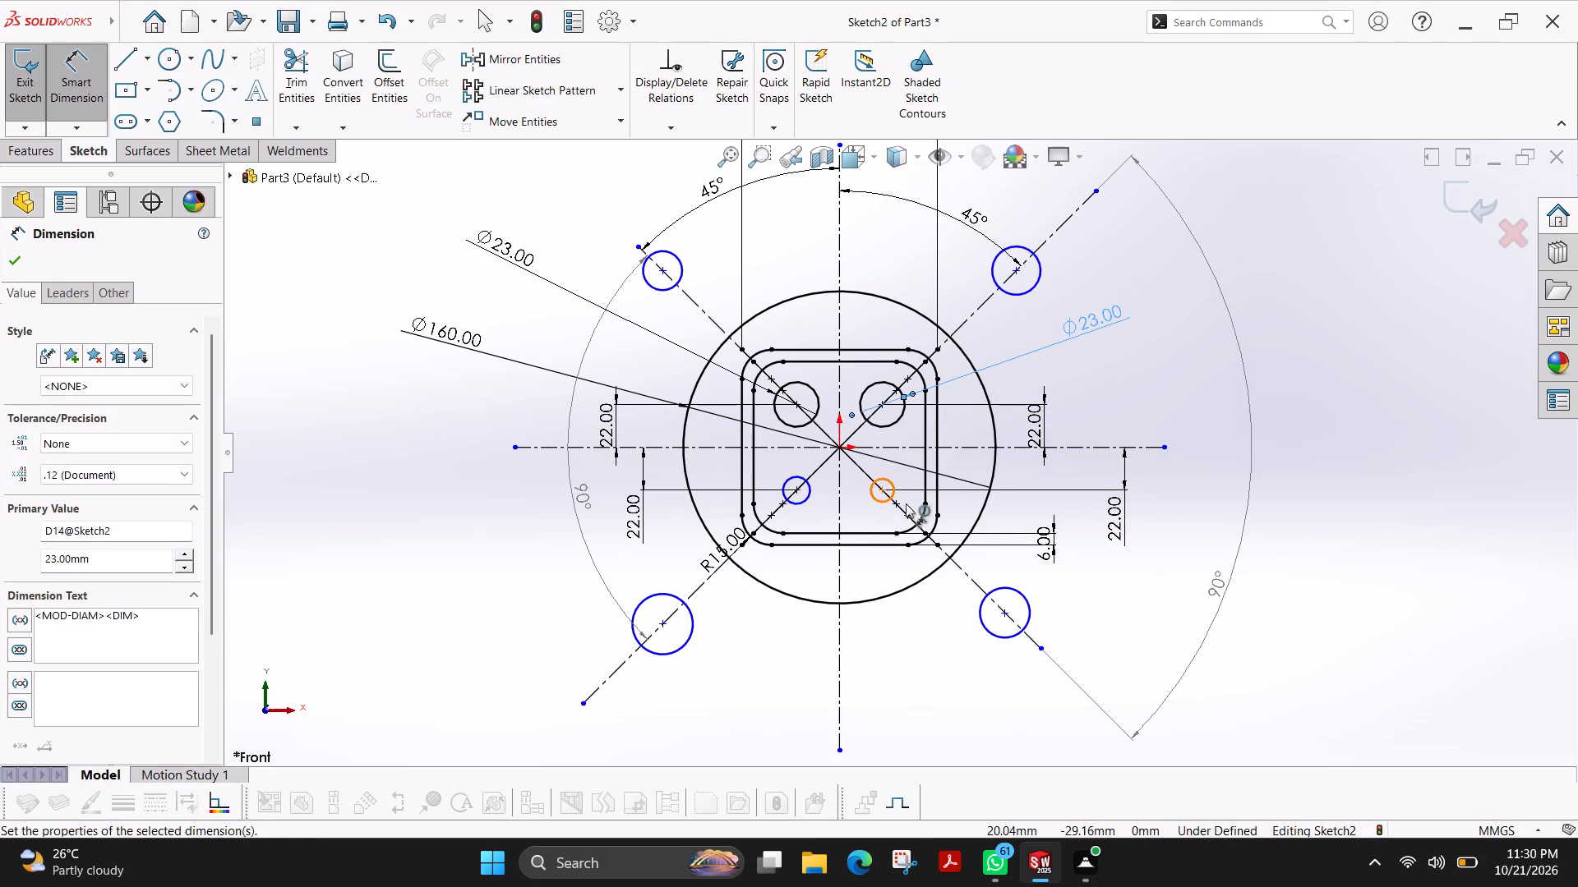
{"action": "left_click", "coordinate": [1115, 585]}
{"action": "type", "text": "23"}
{"action": "key", "text": "Return"}
{"action": "left_click", "coordinate": [801, 504]}
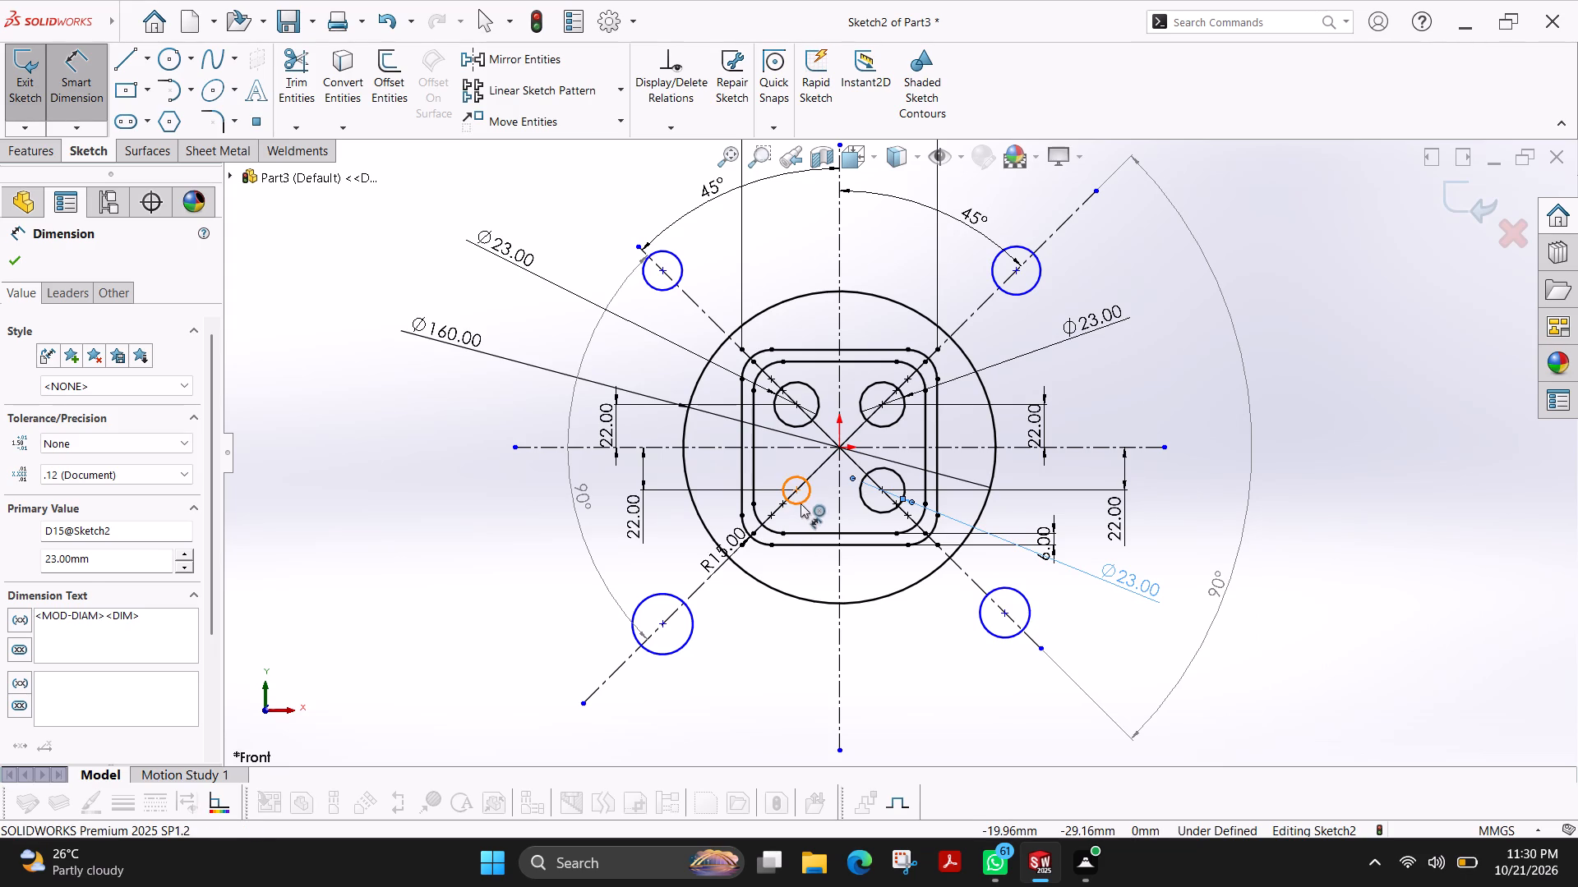
{"action": "left_click", "coordinate": [532, 549]}
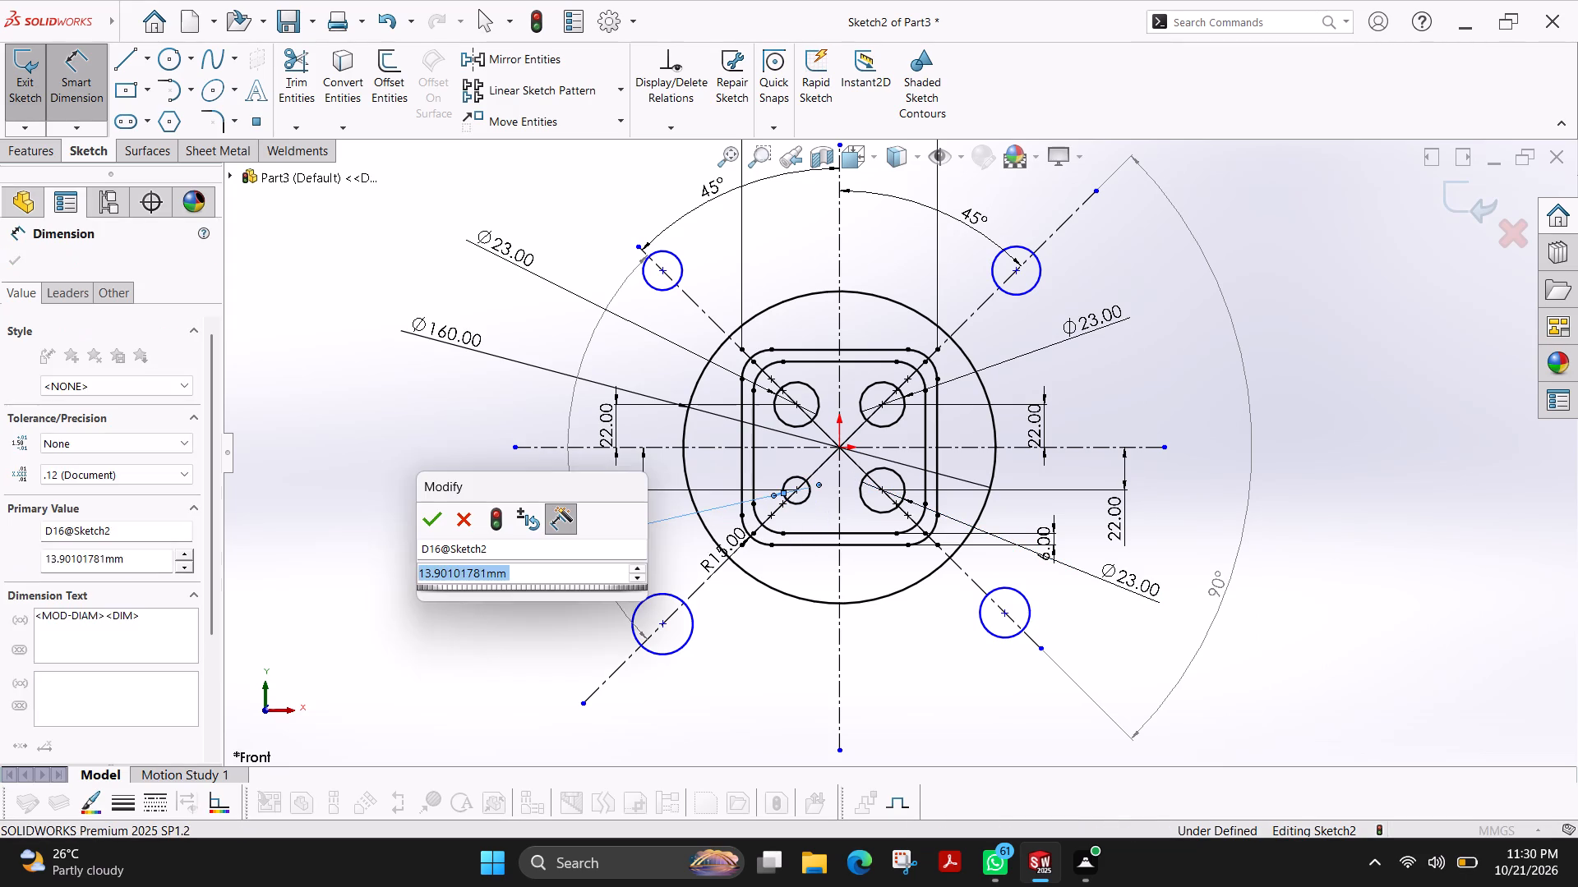
{"action": "type", "text": "23"}
{"action": "key", "text": "Return"}
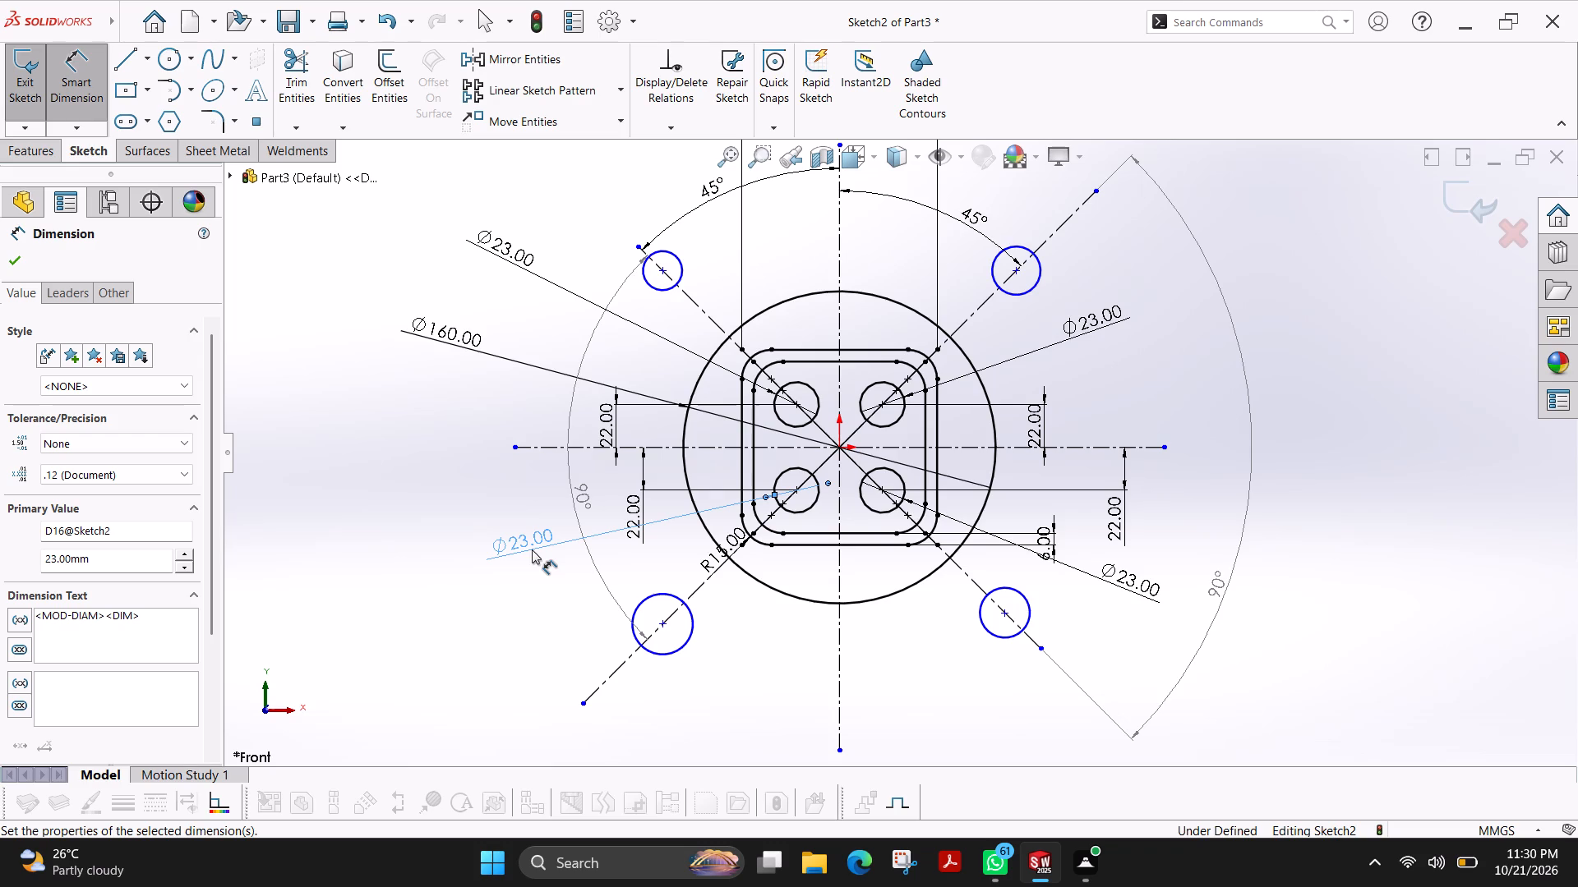
Dimension the centre of the upper-right outer circle at 65 mm from the horizontal centreline.
{"action": "left_click", "coordinate": [1016, 268]}
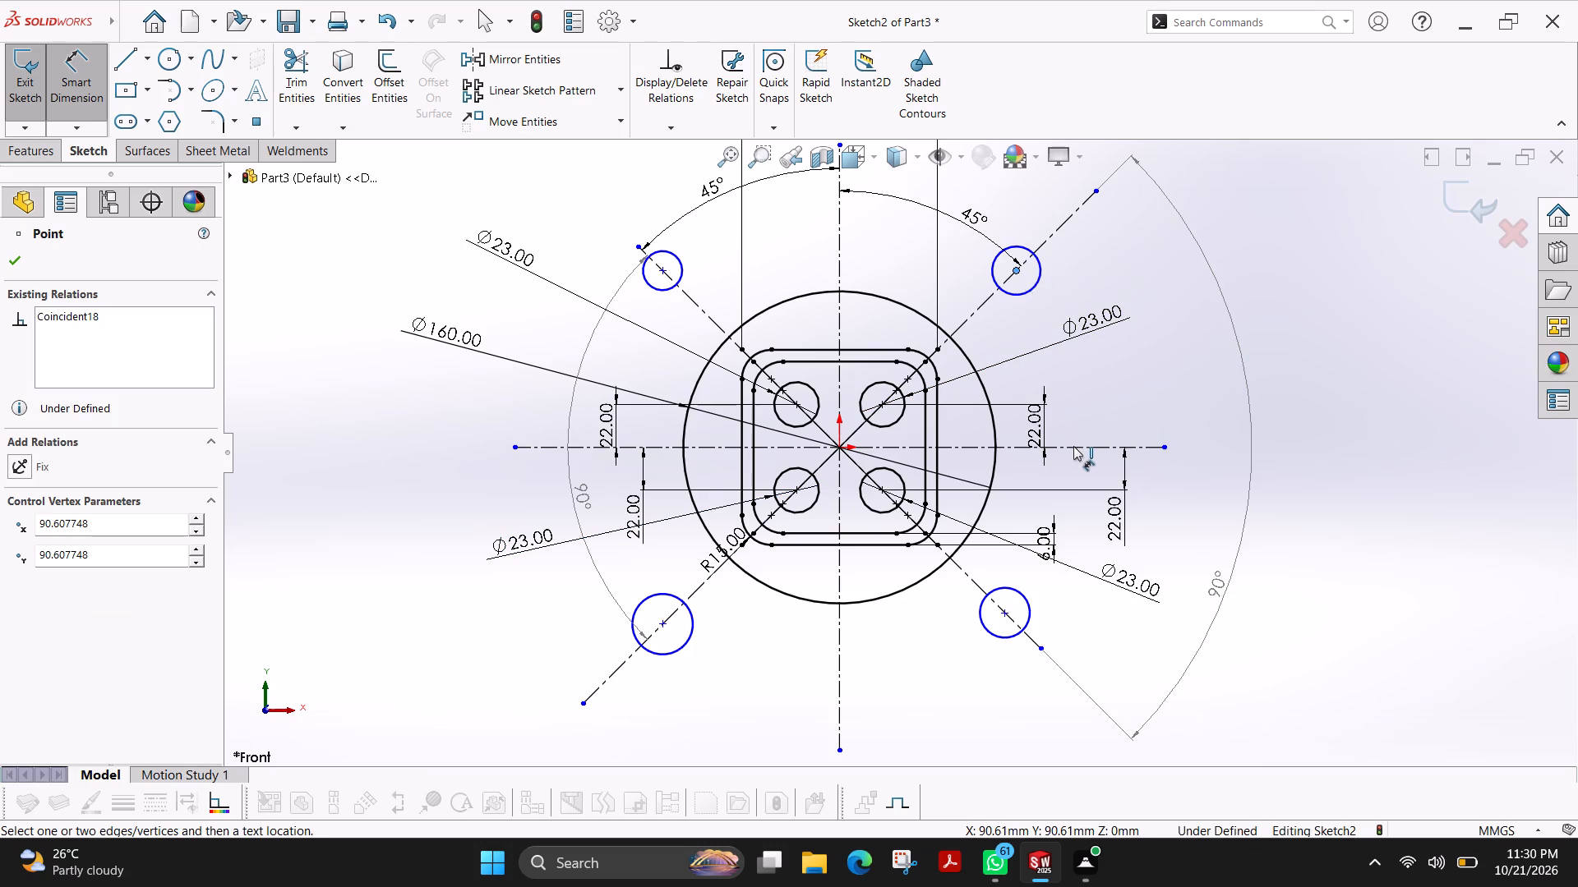
{"action": "left_click", "coordinate": [1070, 448]}
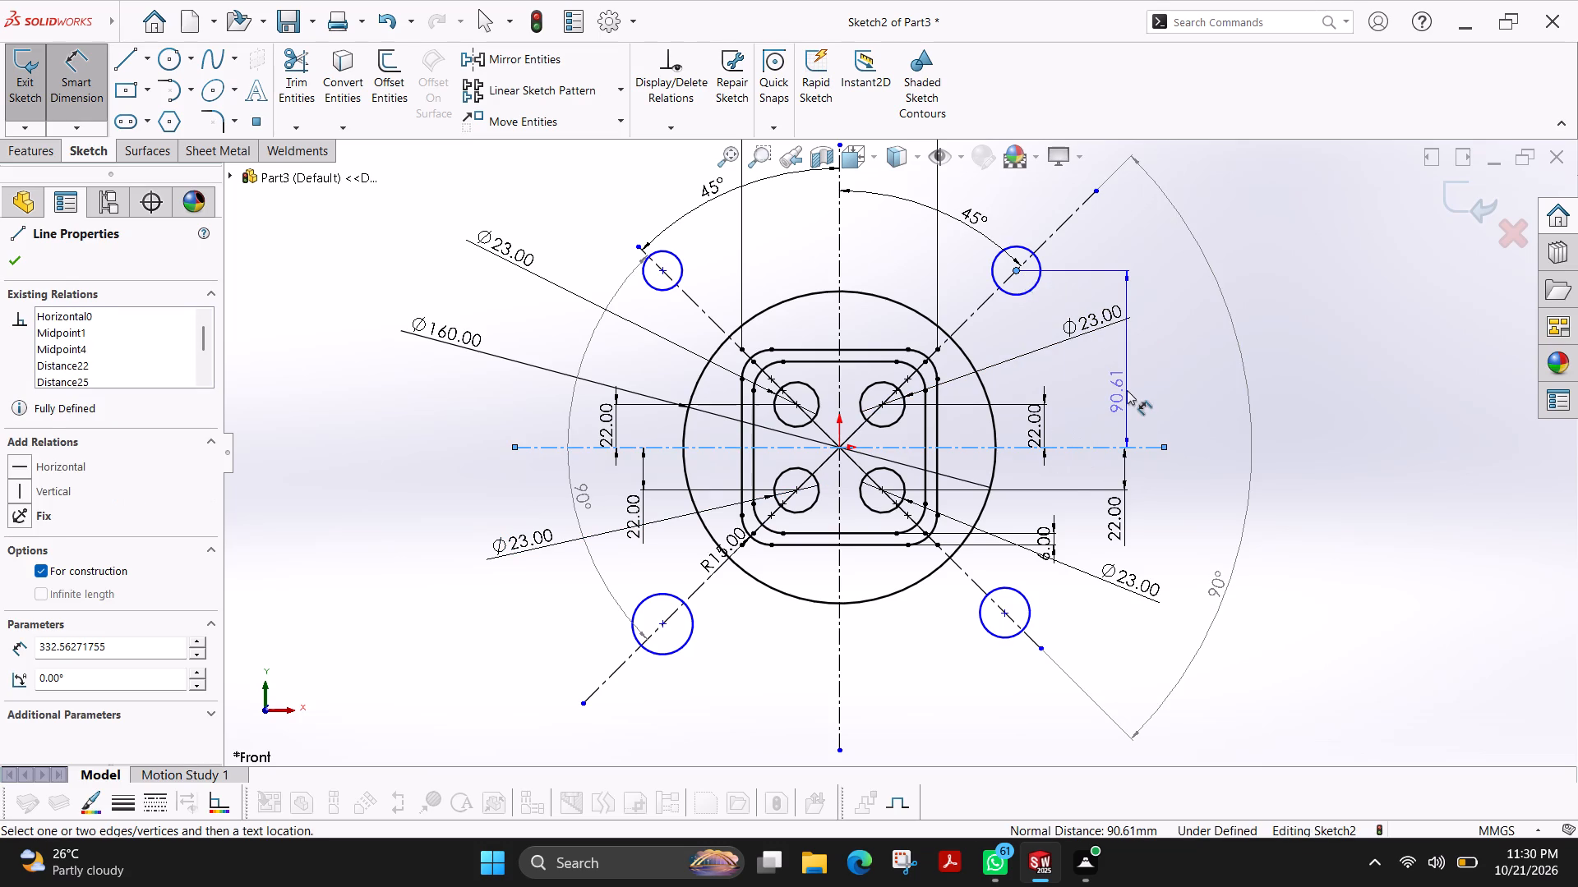
{"action": "left_click", "coordinate": [1127, 389]}
{"action": "type", "text": "65"}
{"action": "key", "text": "Return"}
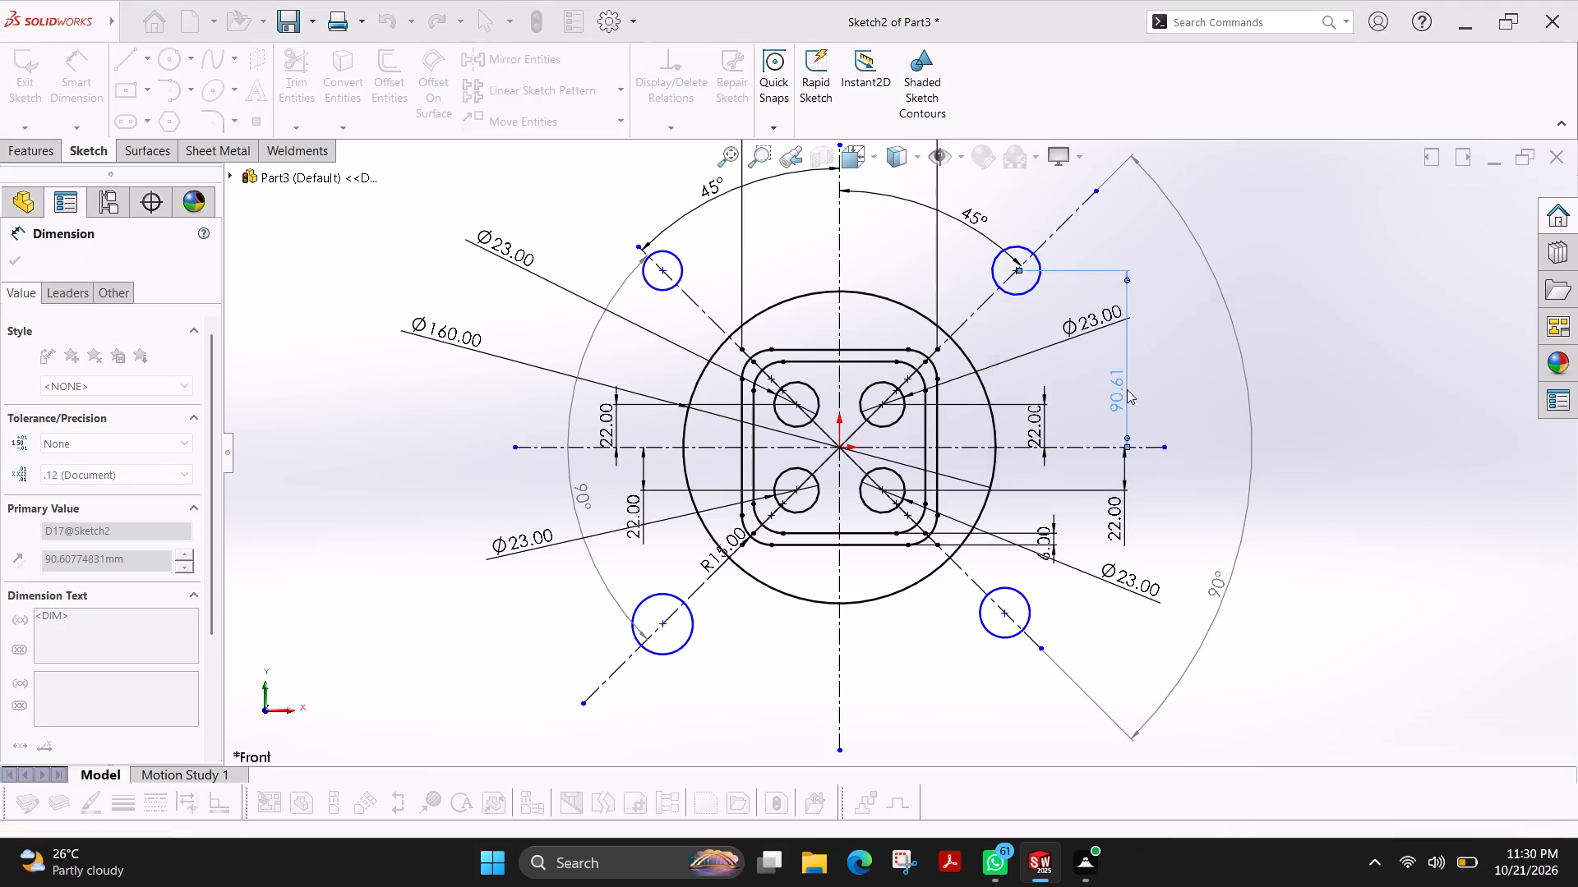
Dimension the centre of the upper-left outer circle at 65 mm from the horizontal centreline.
{"action": "left_click", "coordinate": [658, 270]}
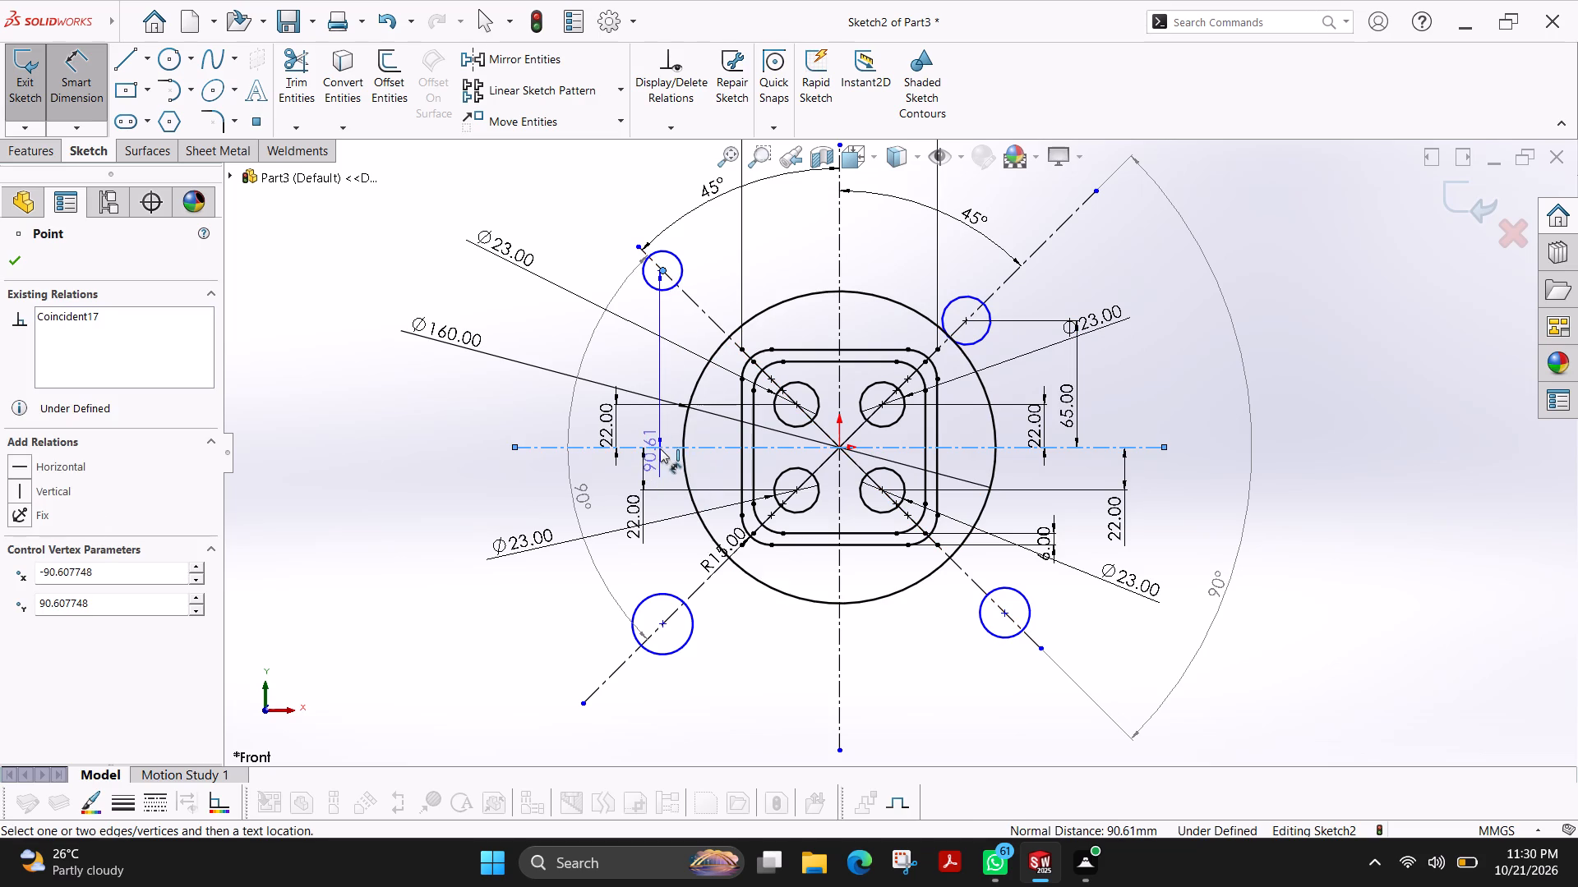
{"action": "left_click", "coordinate": [660, 443]}
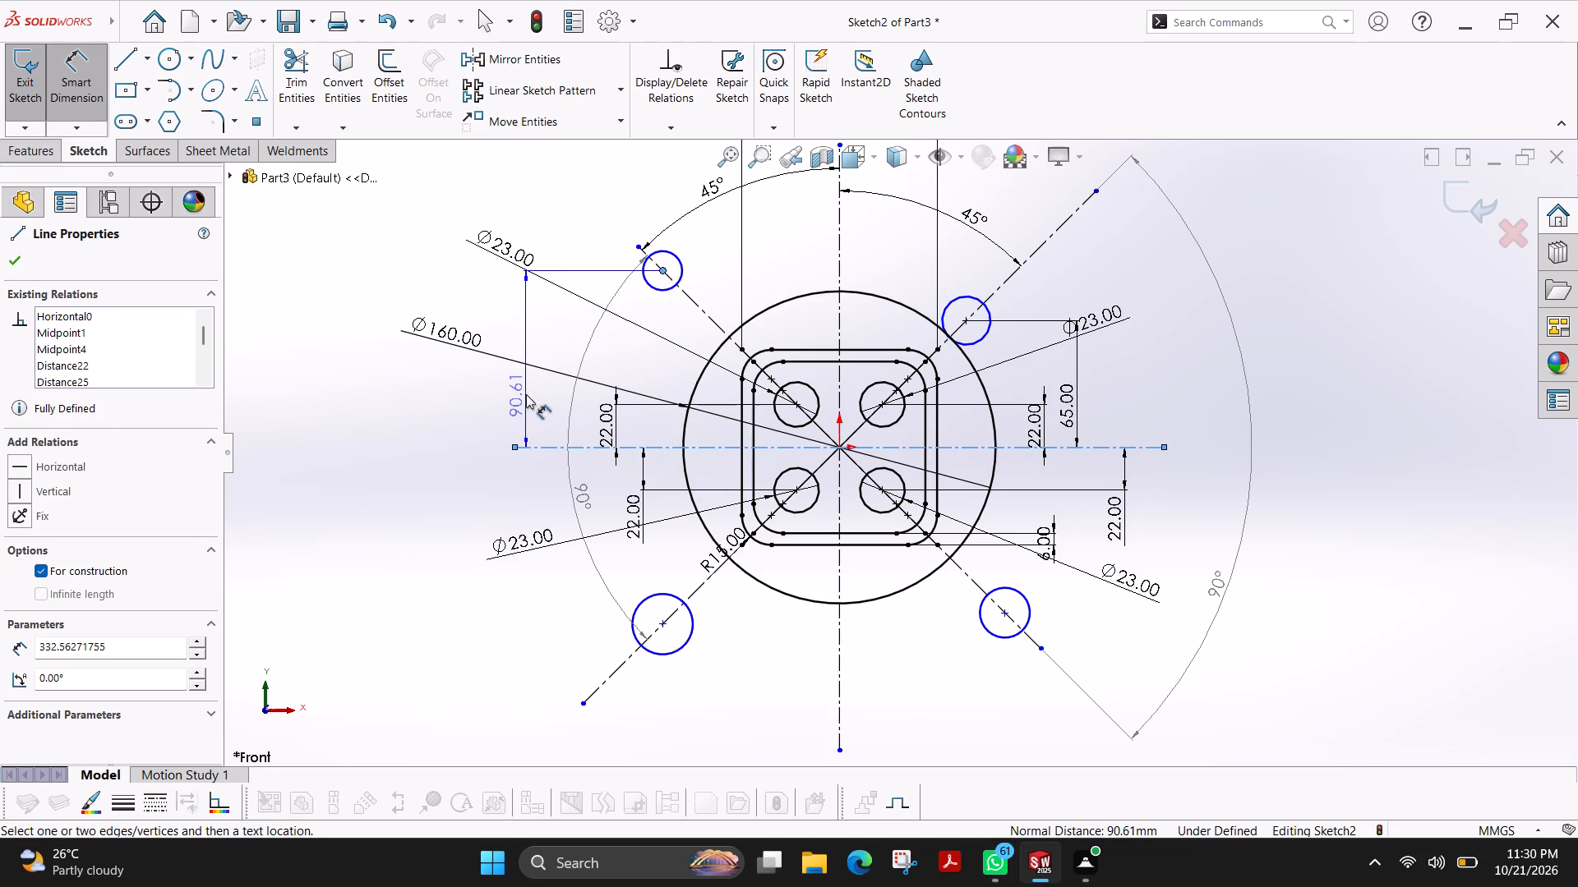
{"action": "left_click", "coordinate": [527, 394]}
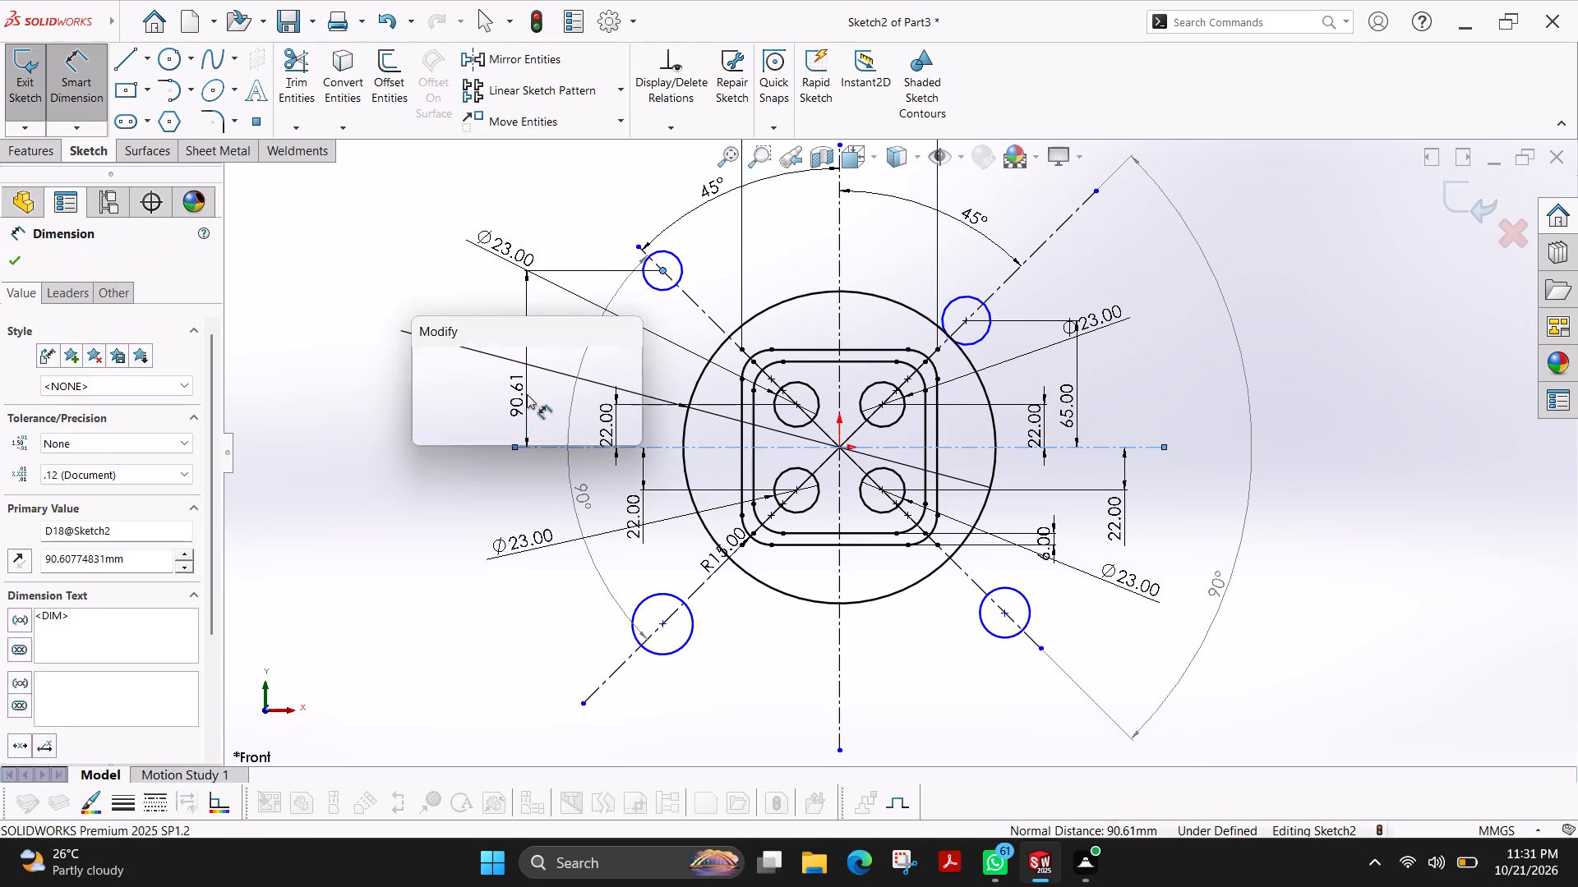
{"action": "type", "text": "65"}
{"action": "key", "text": "Return"}
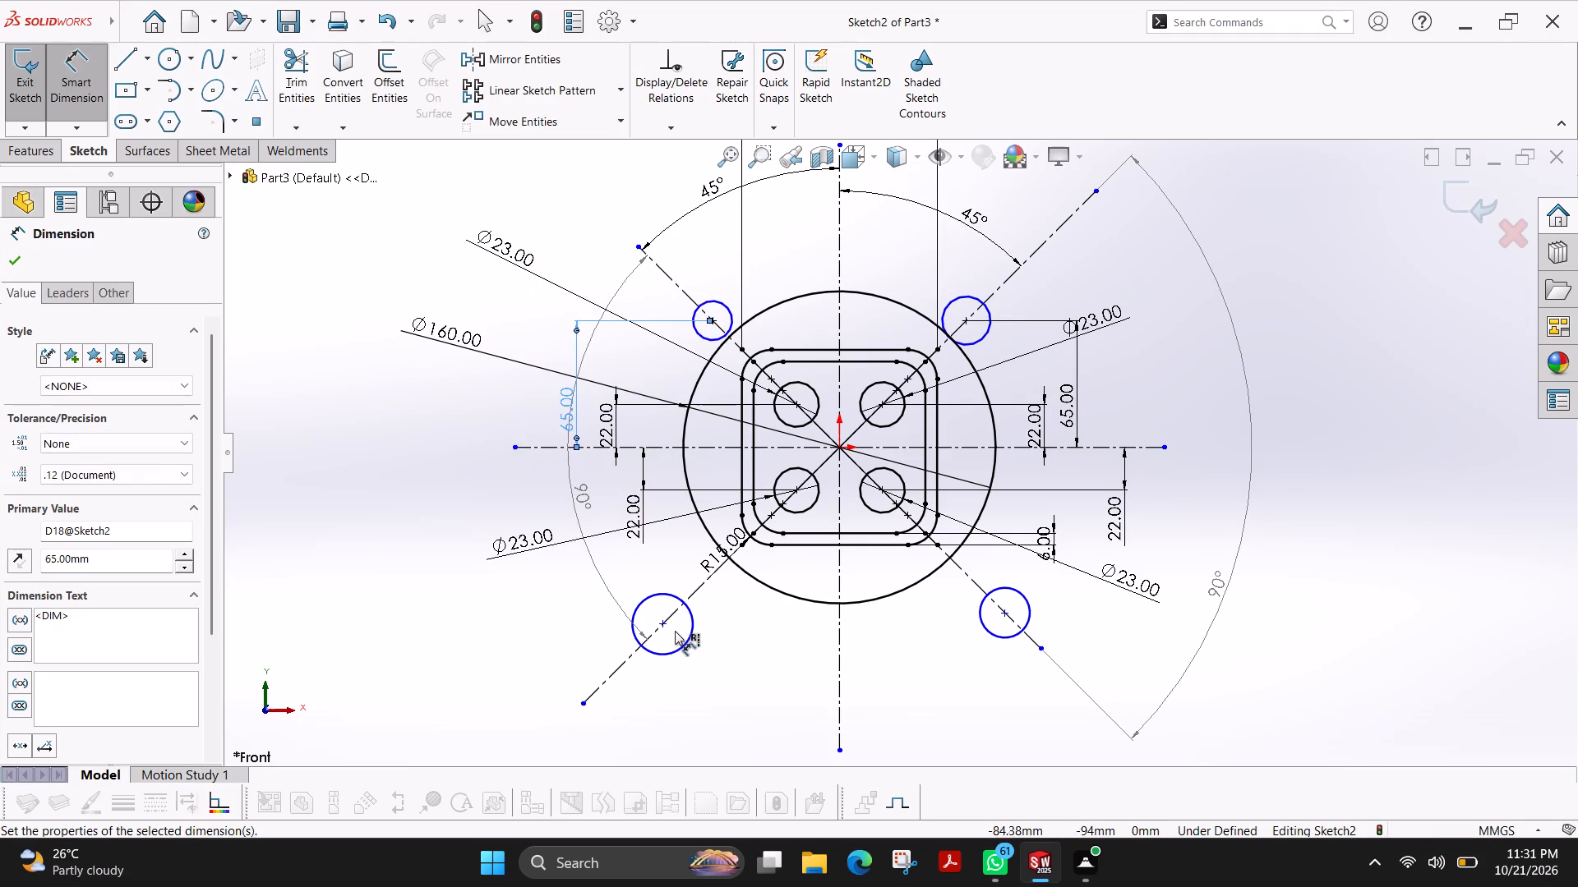
Dimension the centres of the two lower outer circles at 65 mm from the horizontal centreline.
{"action": "left_click", "coordinate": [662, 622]}
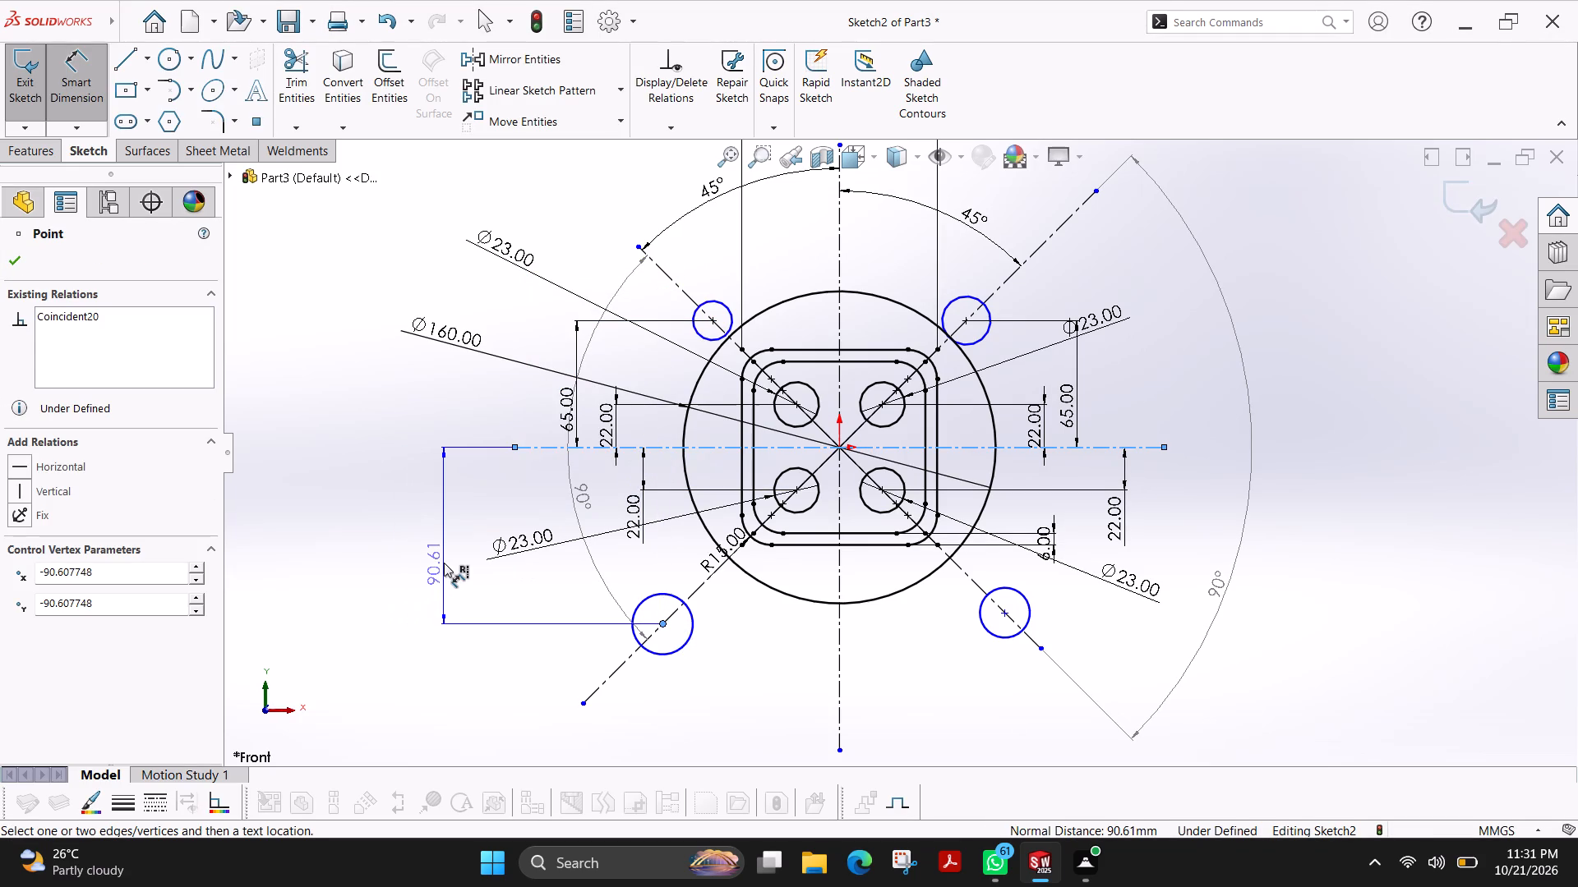
{"action": "left_click", "coordinate": [444, 563]}
{"action": "type", "text": "65"}
{"action": "key", "text": "Return"}
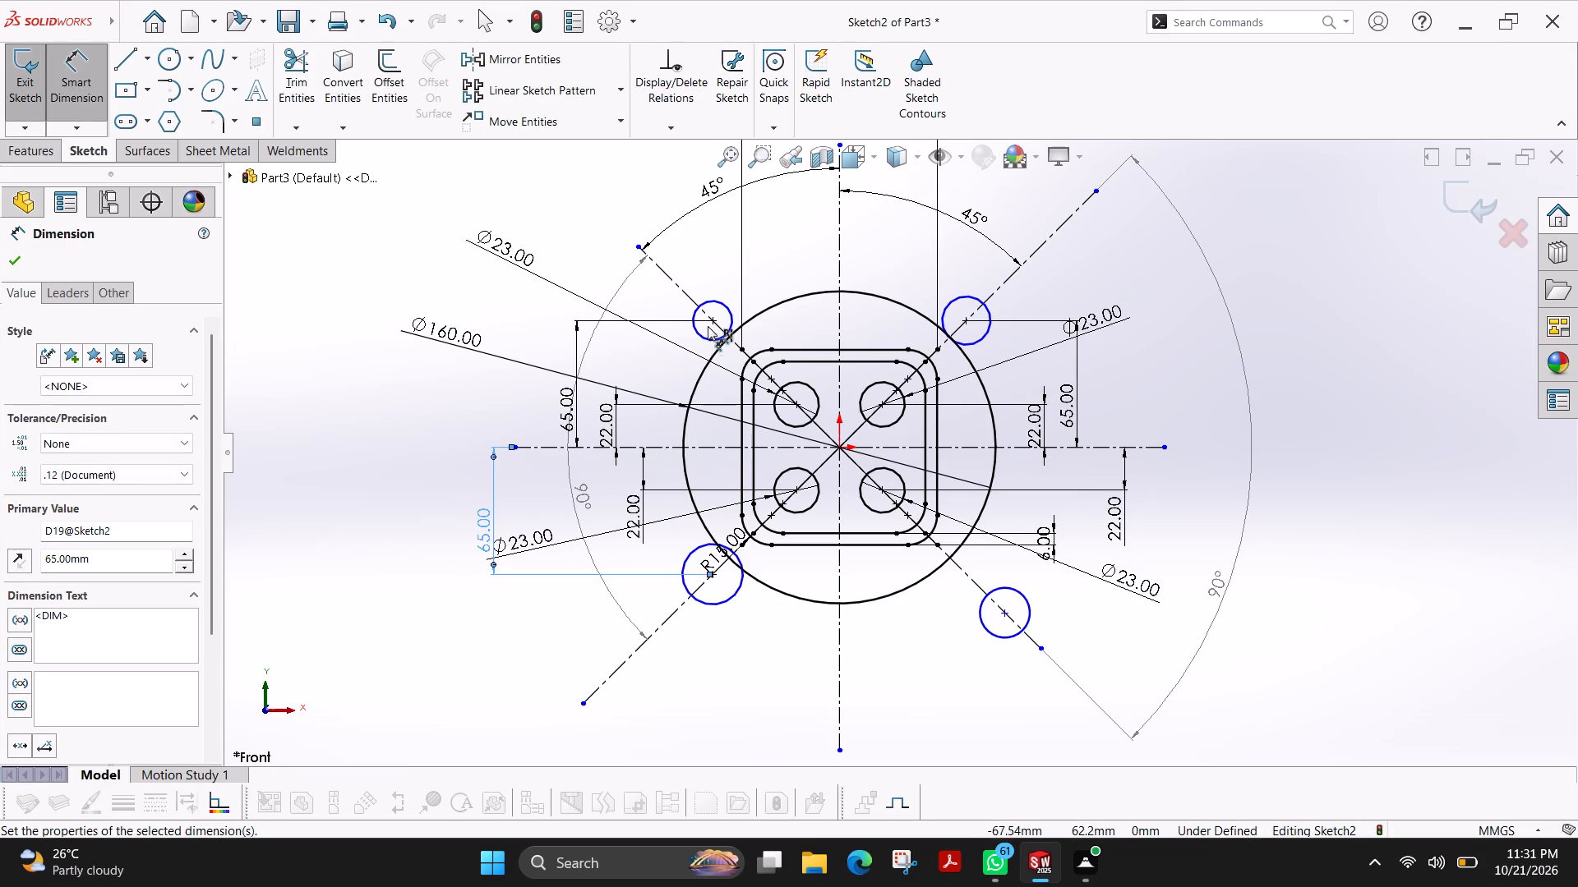
{"action": "scroll", "coordinate": [704, 337], "scroll_direction": "up", "scroll_amount": 1}
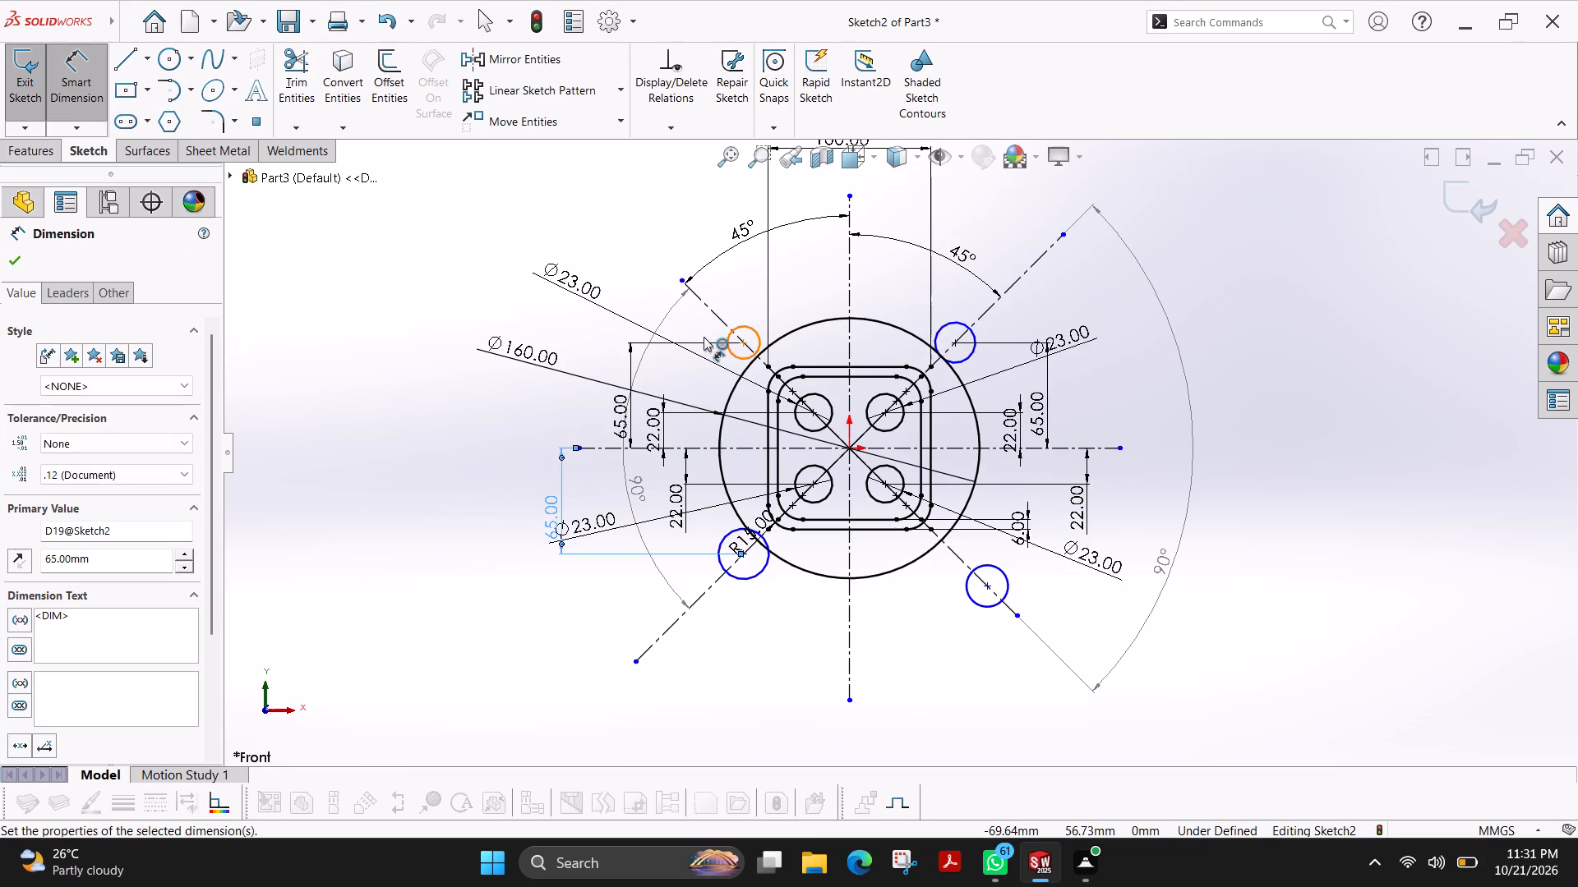
{"action": "left_click", "coordinate": [988, 587]}
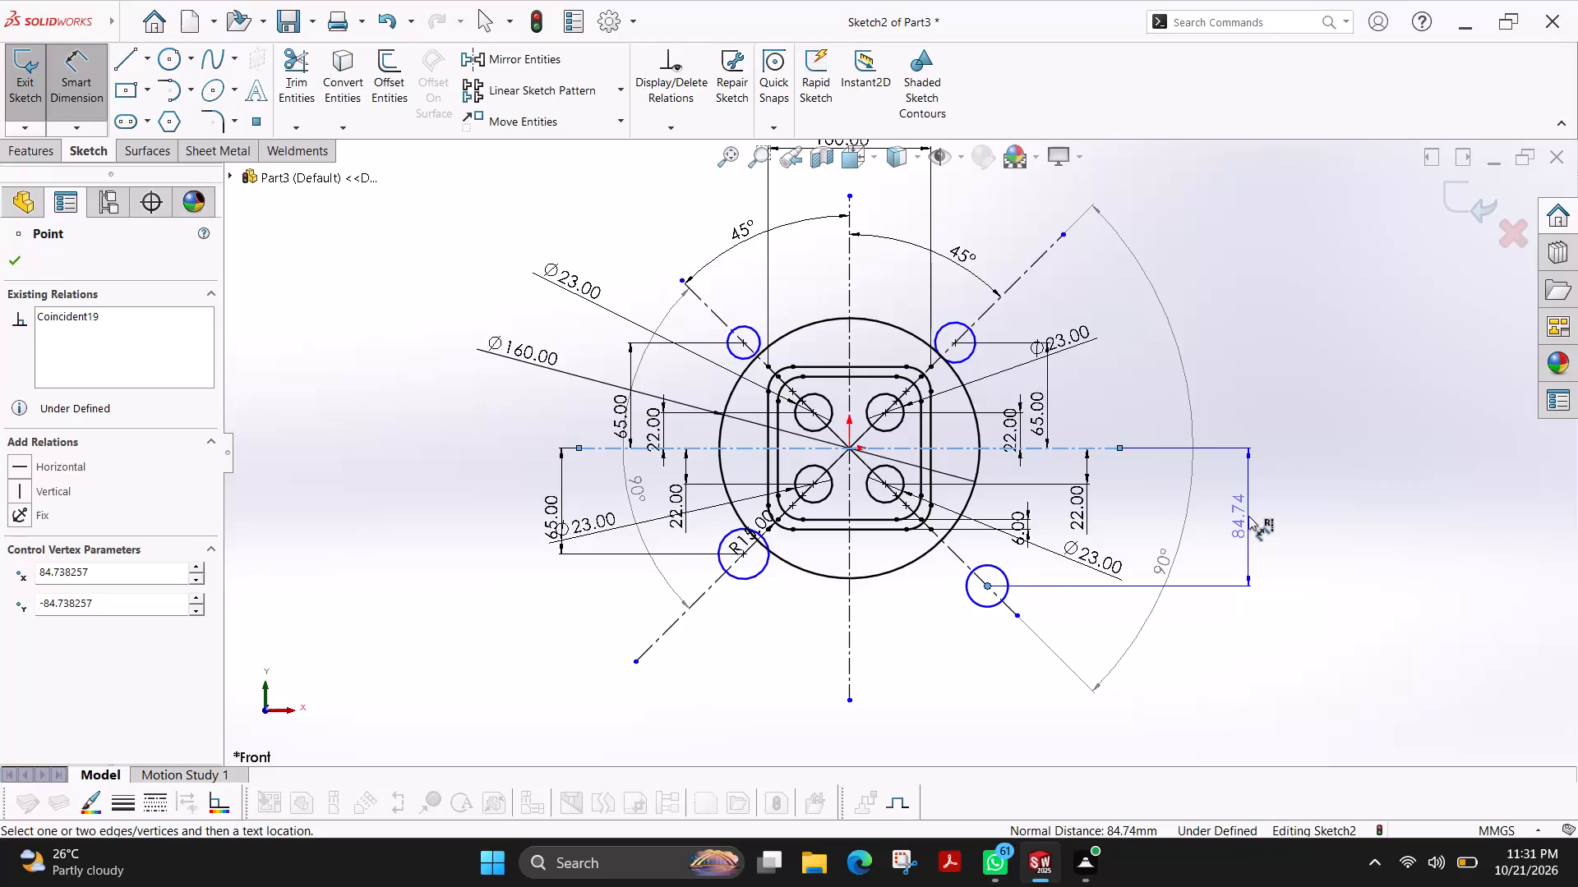
{"action": "left_click", "coordinate": [1248, 516]}
{"action": "type", "text": "65"}
{"action": "key", "text": "Return"}
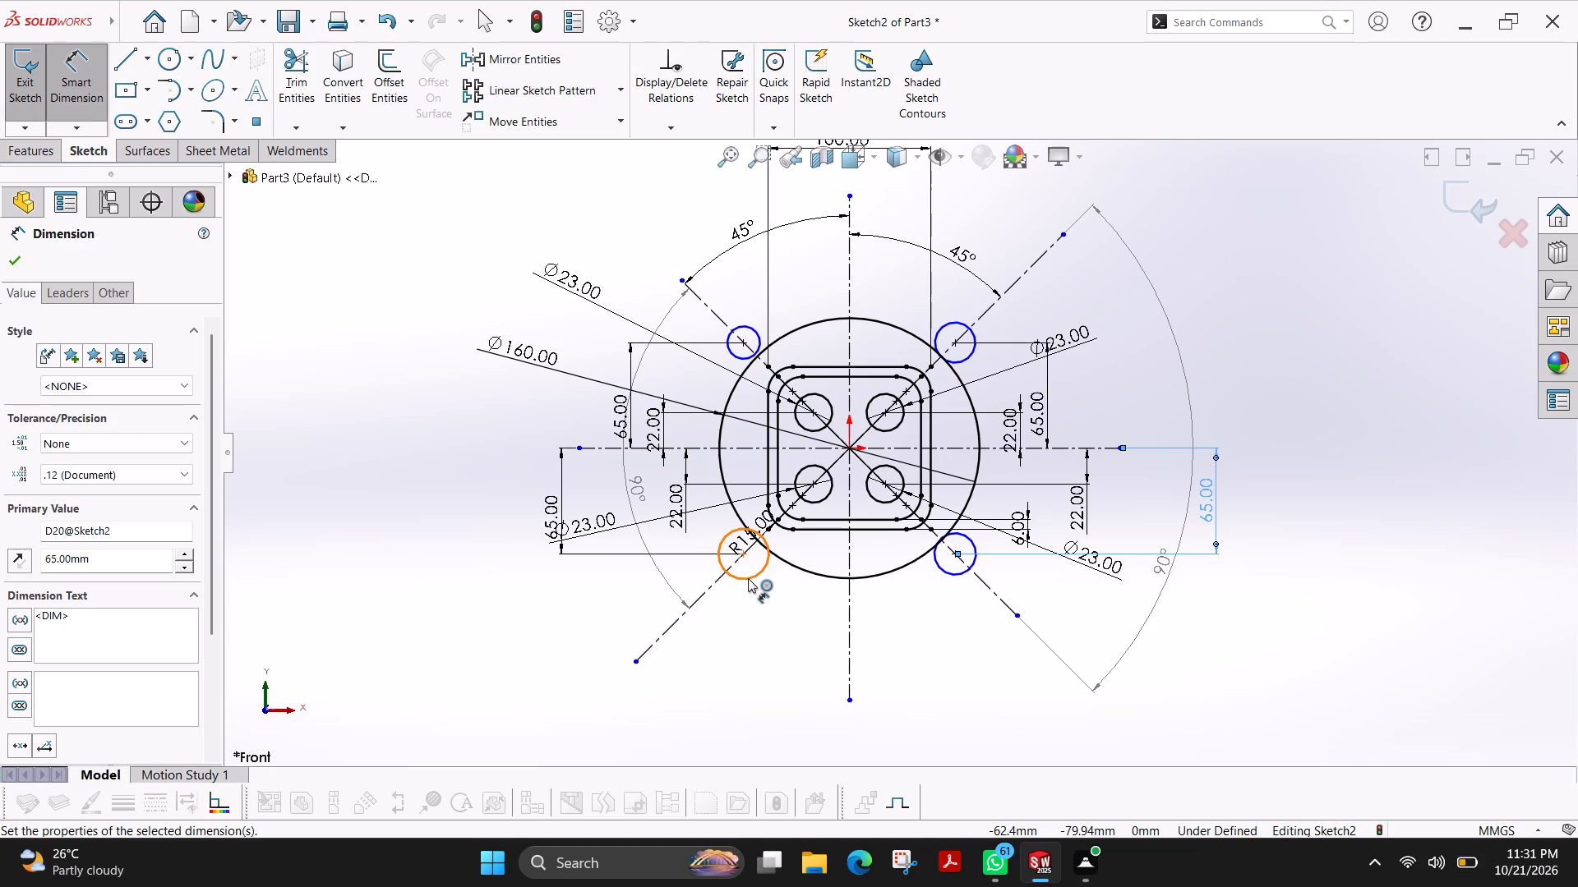
Dimension the two lower outer circles at 13 mm diameter each.
{"action": "left_click", "coordinate": [748, 578]}
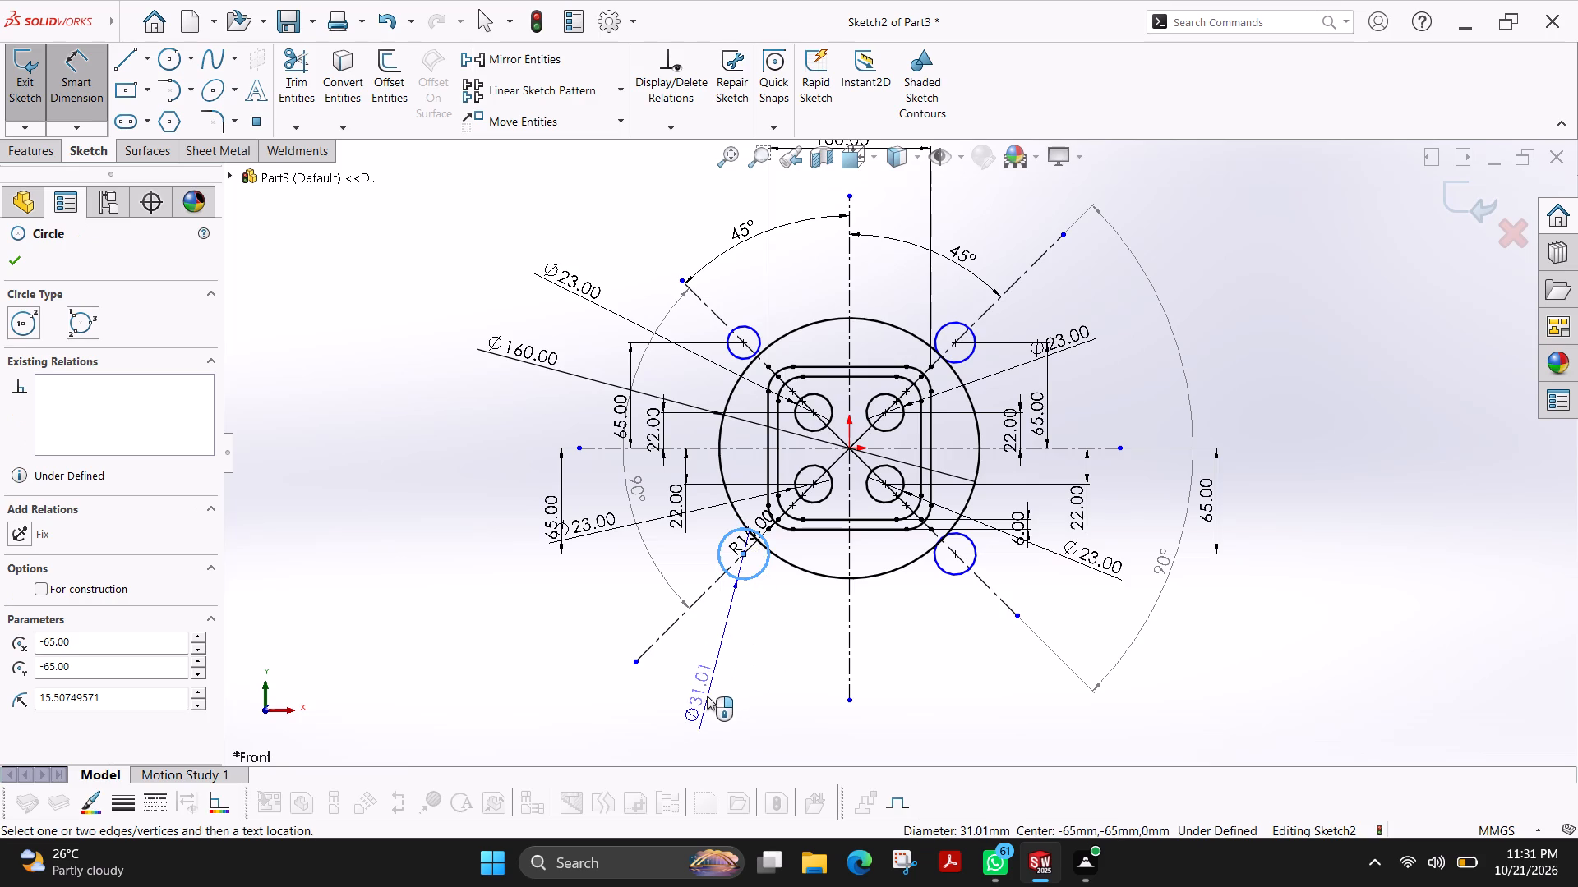
{"action": "left_click", "coordinate": [706, 695]}
{"action": "type", "text": "13"}
{"action": "key", "text": "Return"}
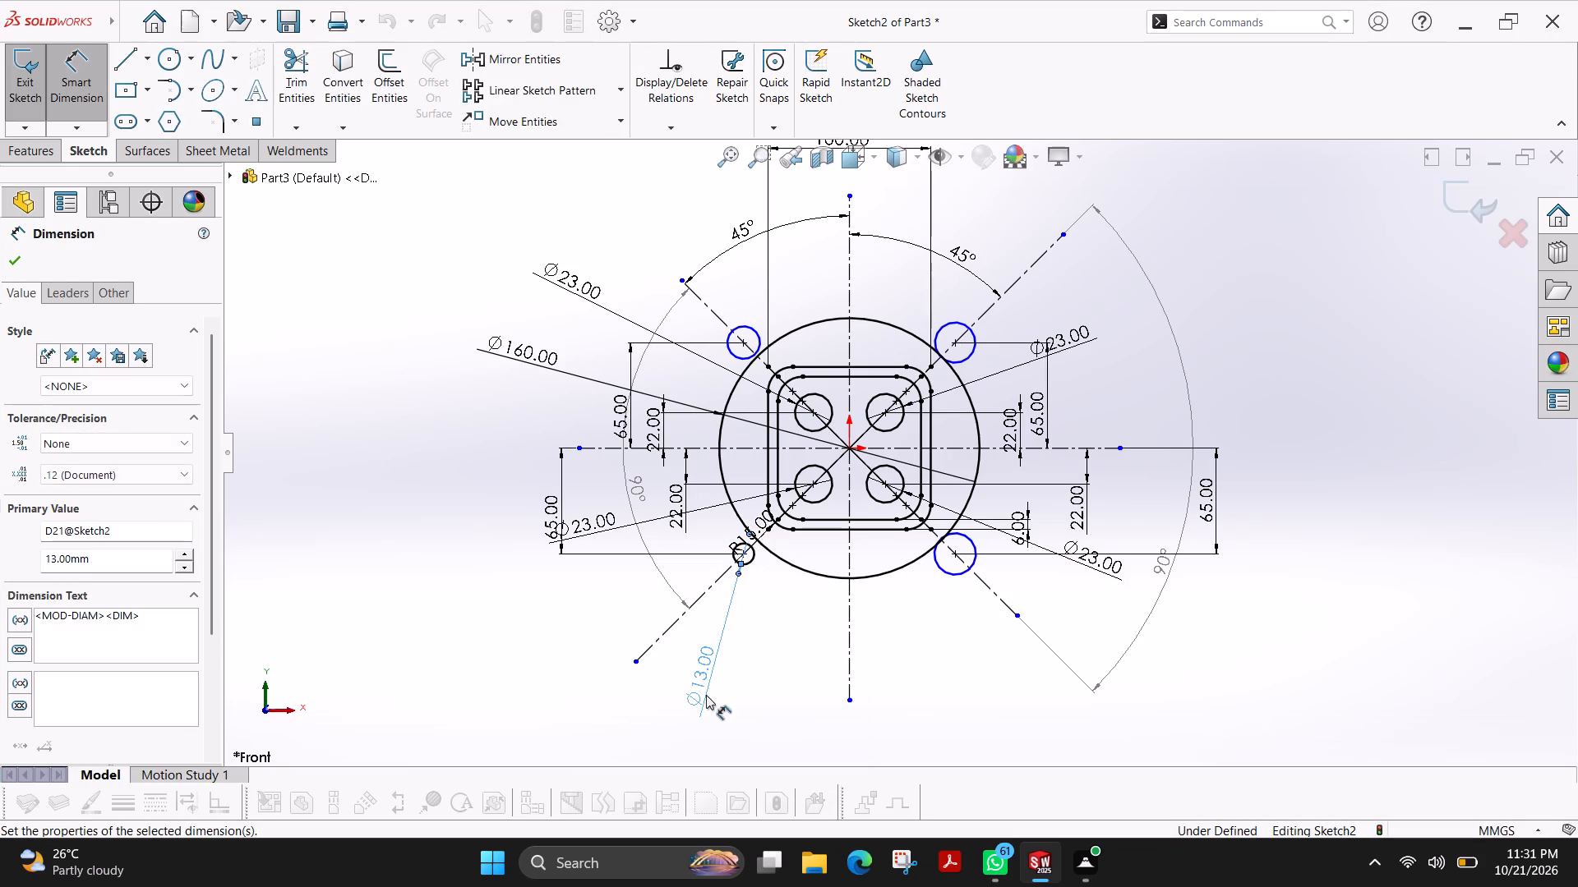
{"action": "left_click", "coordinate": [960, 576]}
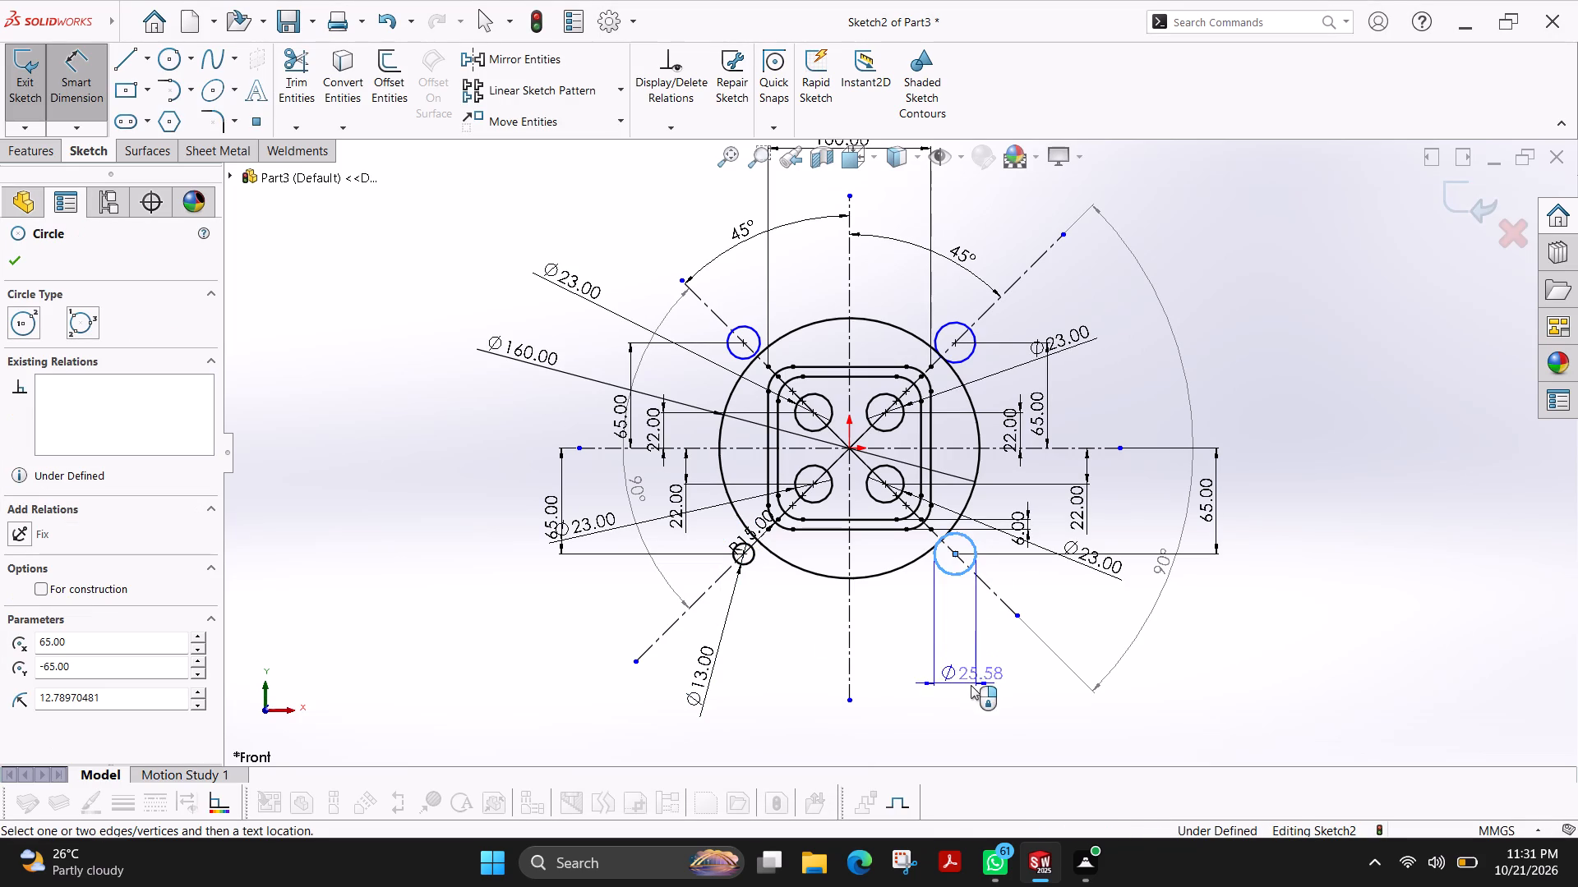
{"action": "left_click", "coordinate": [1009, 696]}
{"action": "type", "text": "13"}
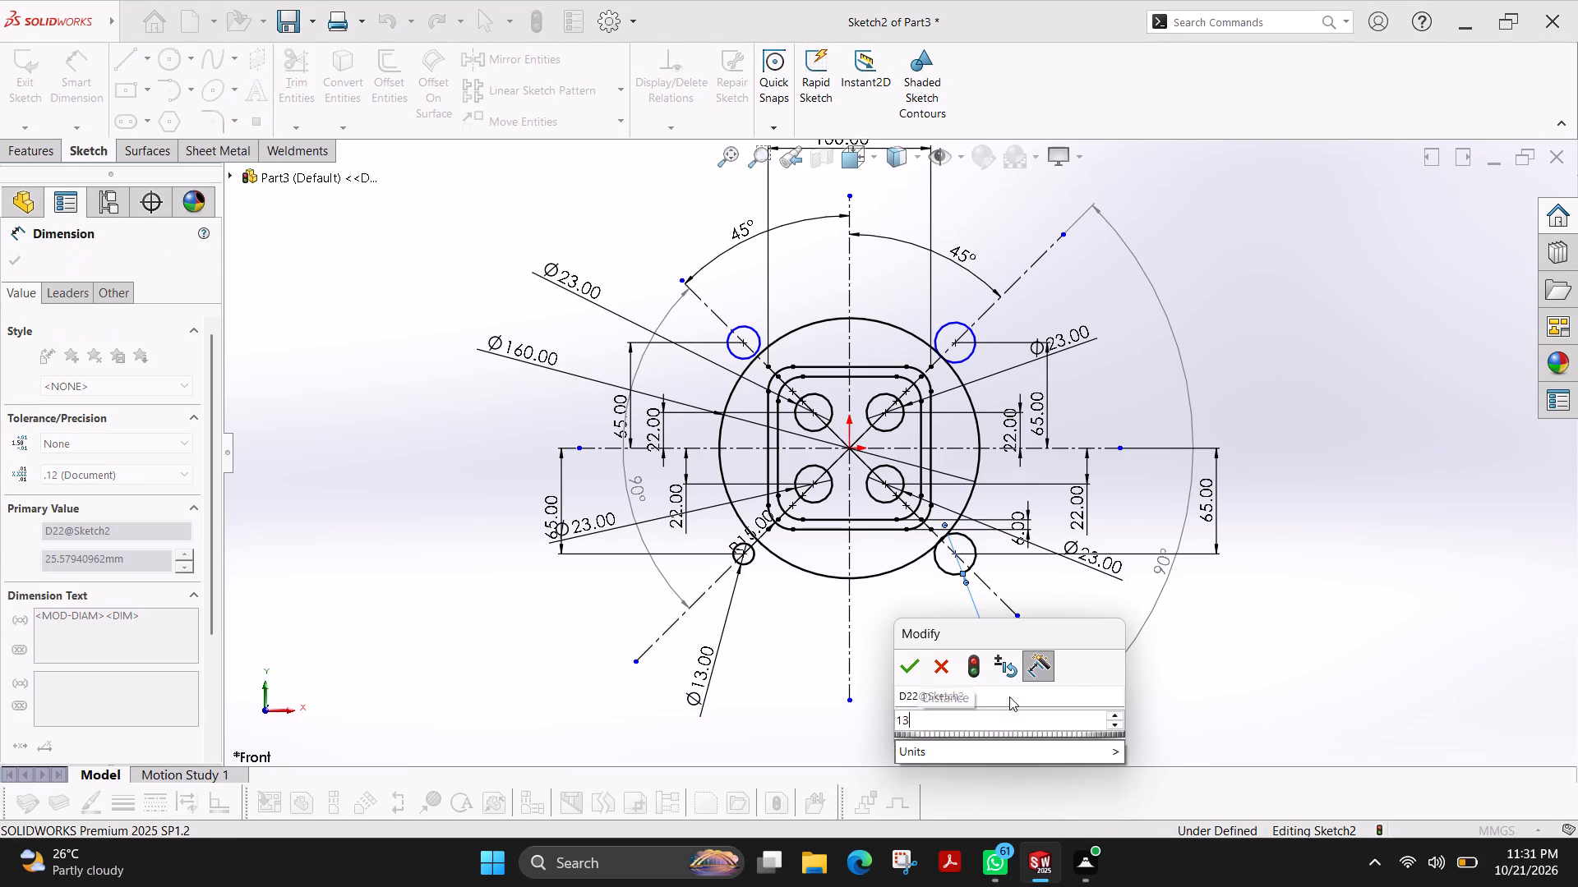
{"action": "key", "text": "Return"}
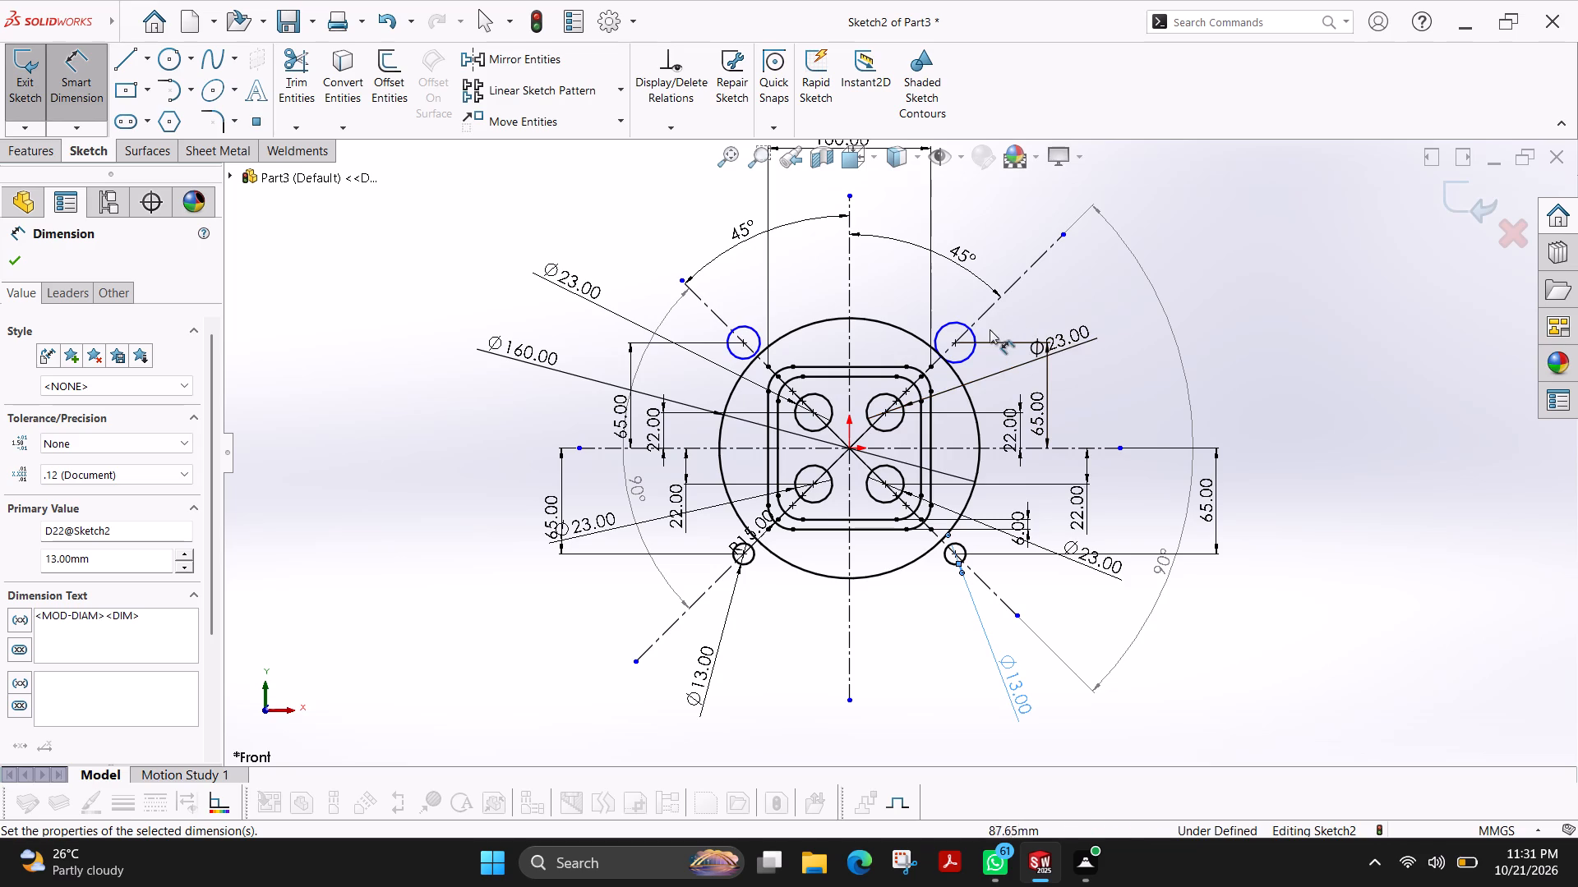
Dimension the two upper outer circles at 13 mm diameter each.
{"action": "scroll", "coordinate": [980, 328], "scroll_direction": "up", "scroll_amount": 2}
{"action": "left_click", "coordinate": [953, 370]}
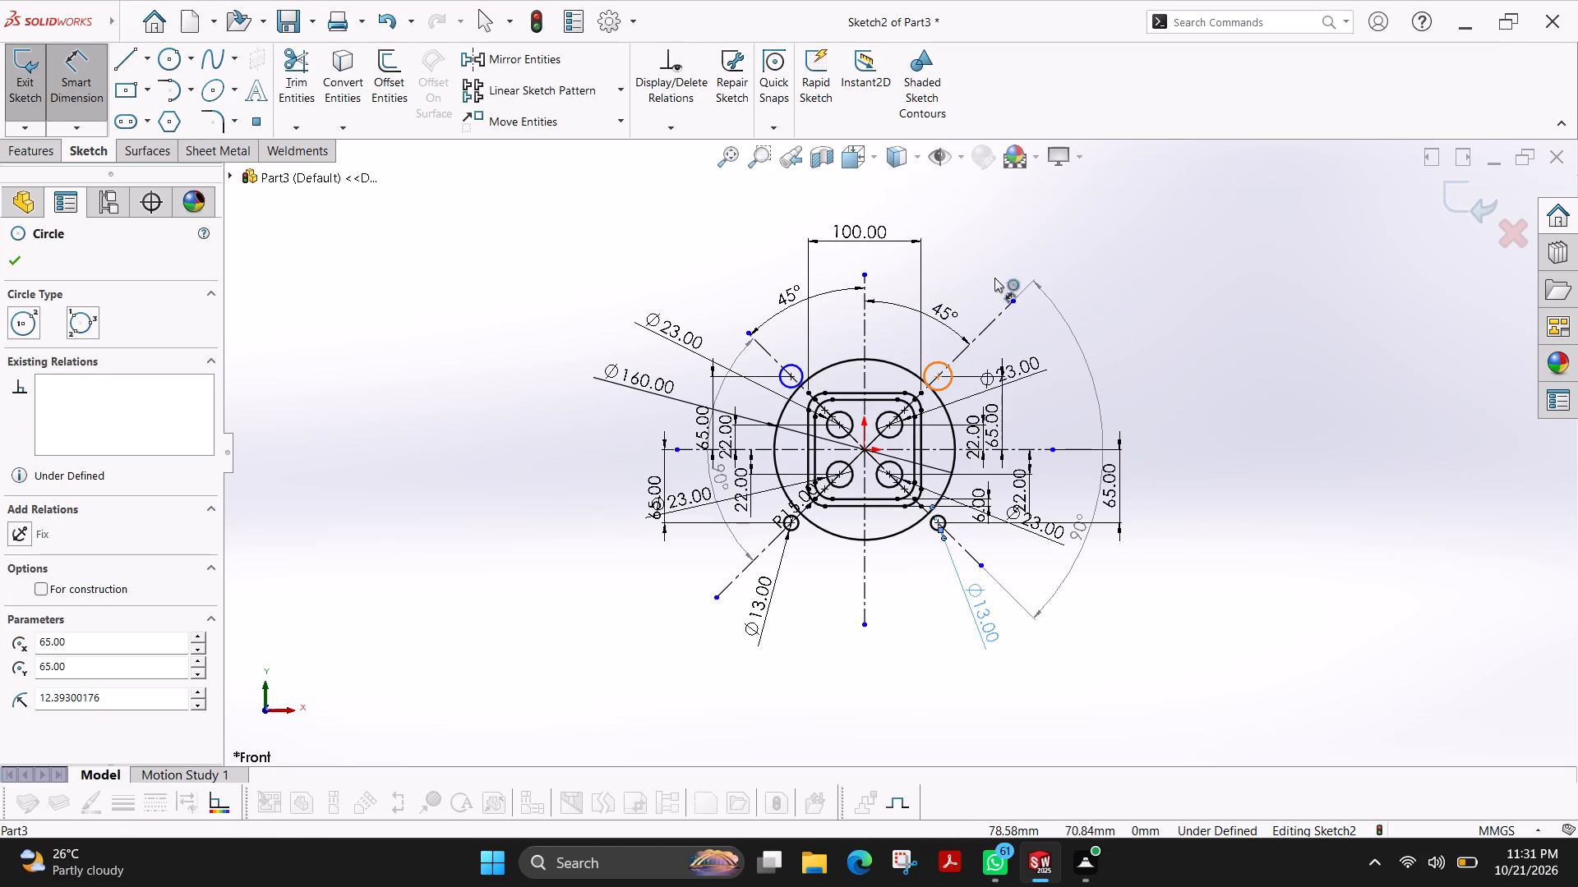
{"action": "left_click", "coordinate": [994, 259]}
{"action": "type", "text": "13"}
{"action": "key", "text": "Return"}
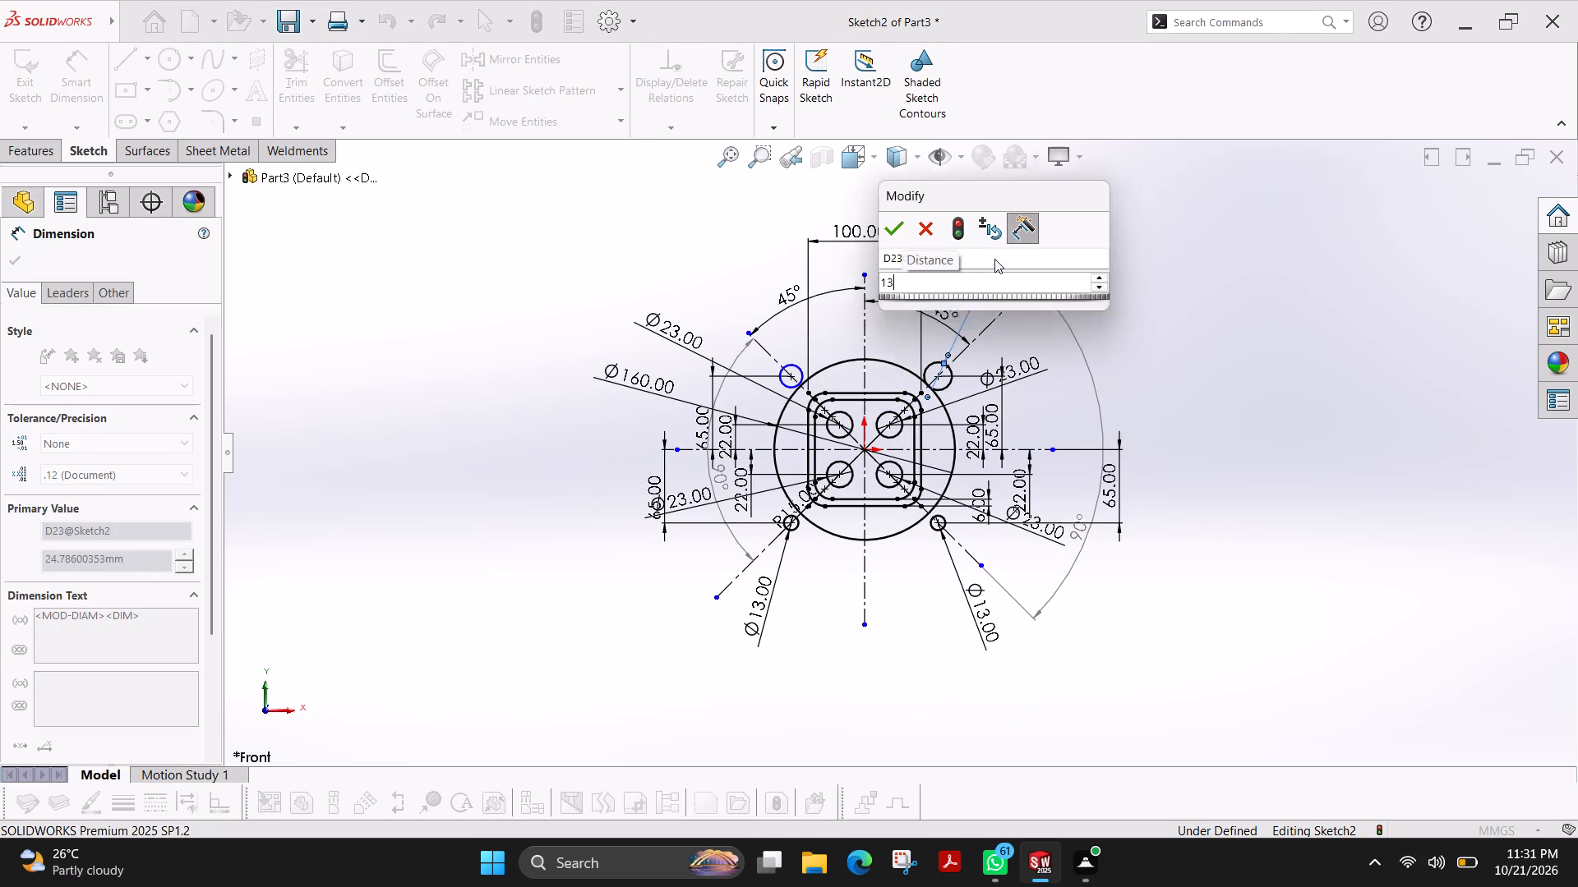
{"action": "left_click", "coordinate": [793, 362]}
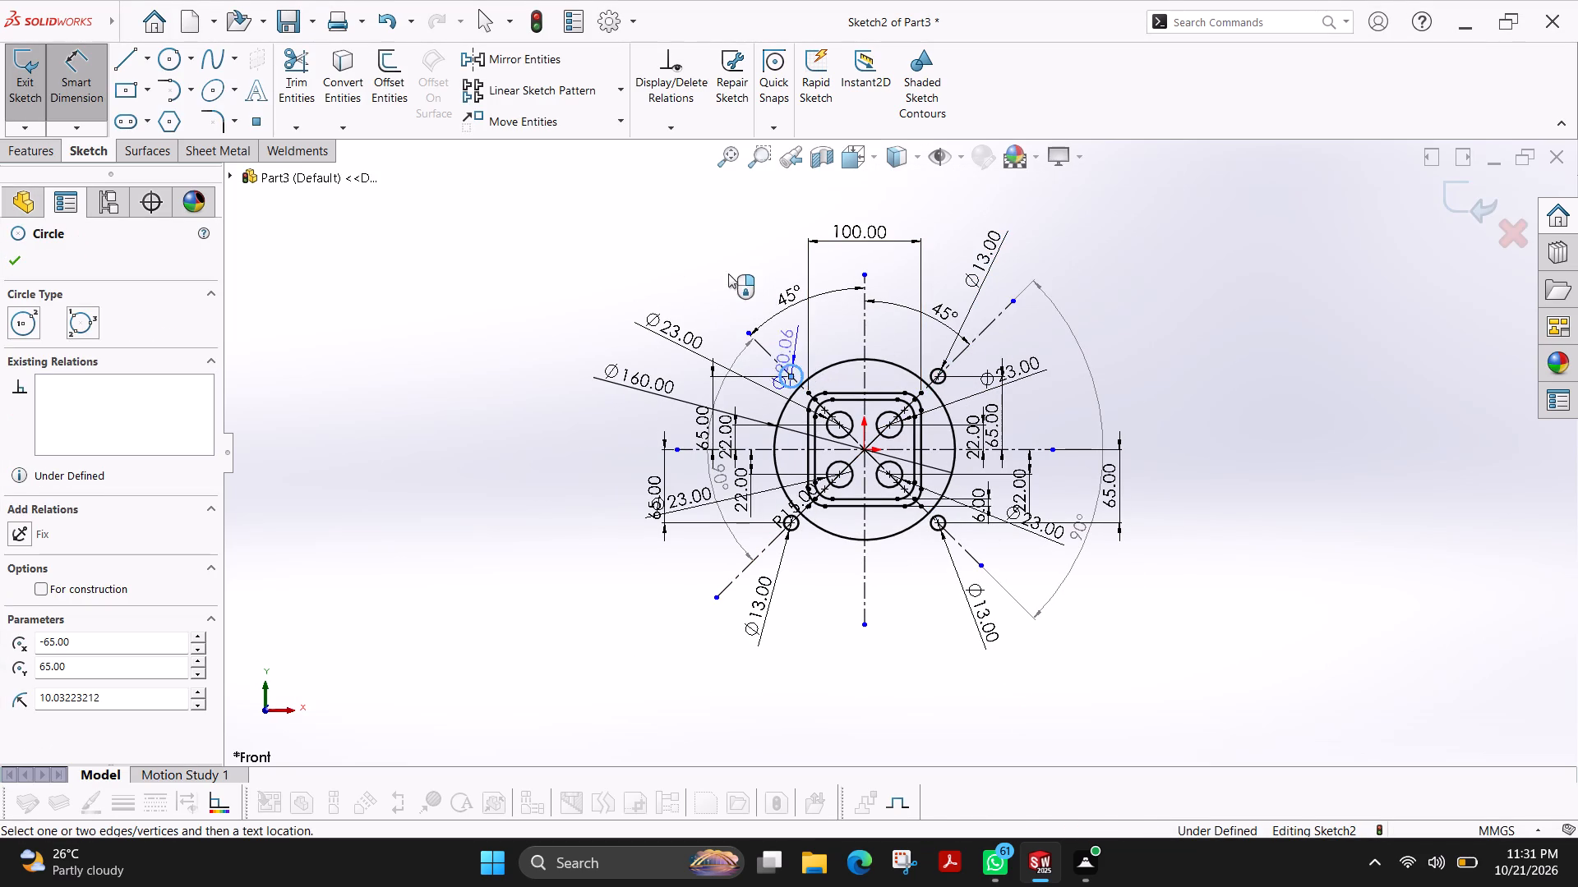
{"action": "left_click", "coordinate": [714, 255]}
{"action": "type", "text": "13"}
{"action": "key", "text": "Return"}
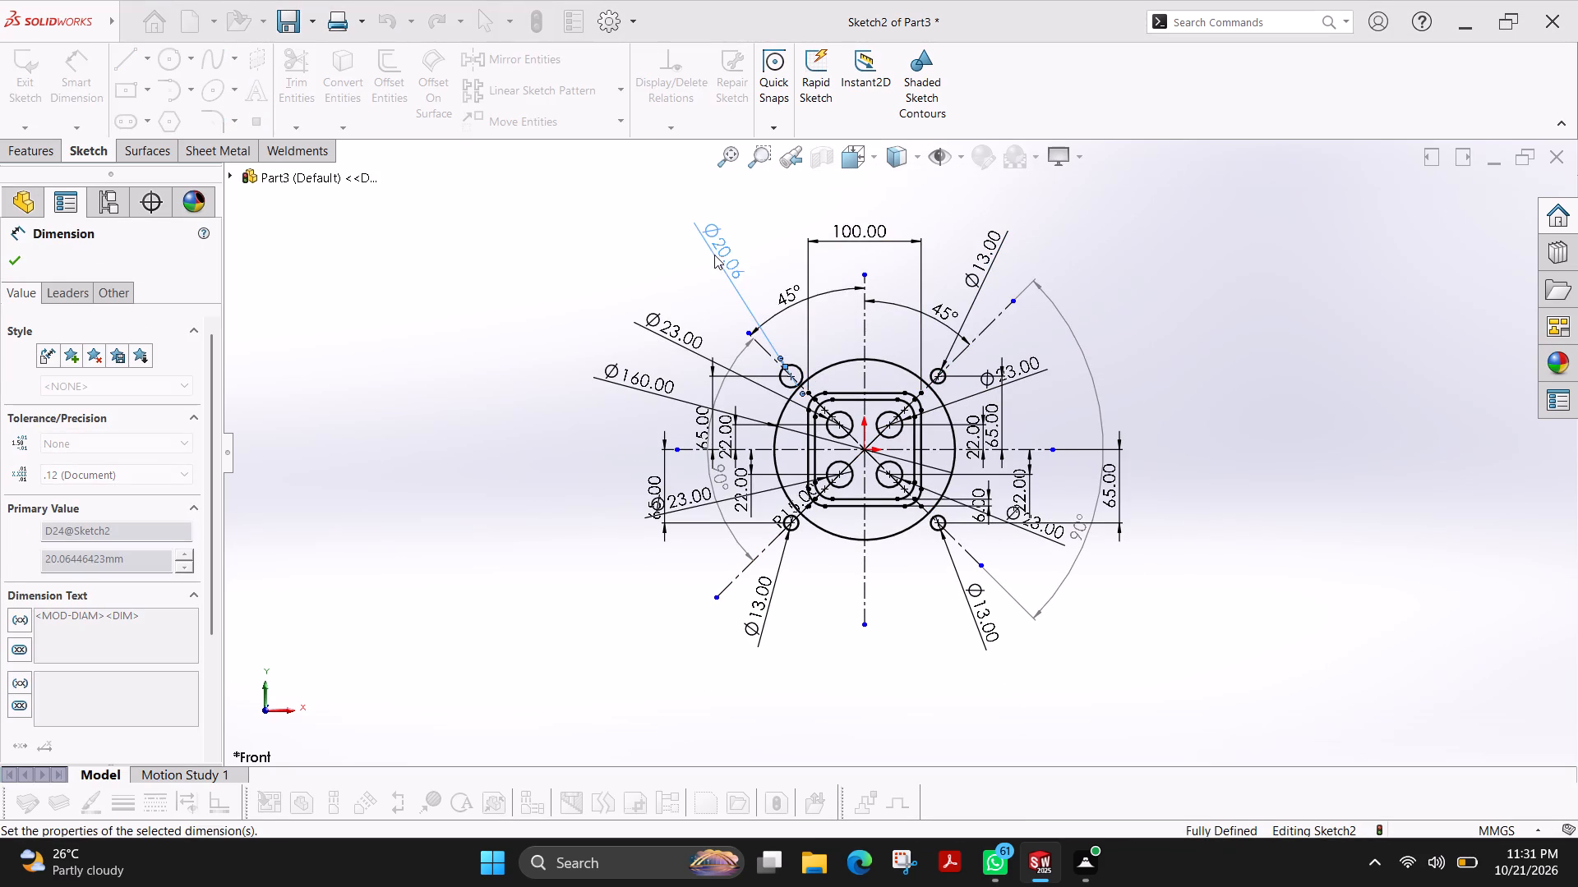
Examine the dimensioned sketch of circles and filleted squares at different magnifications.
{"action": "scroll", "coordinate": [1018, 444], "scroll_direction": "down", "scroll_amount": 4}
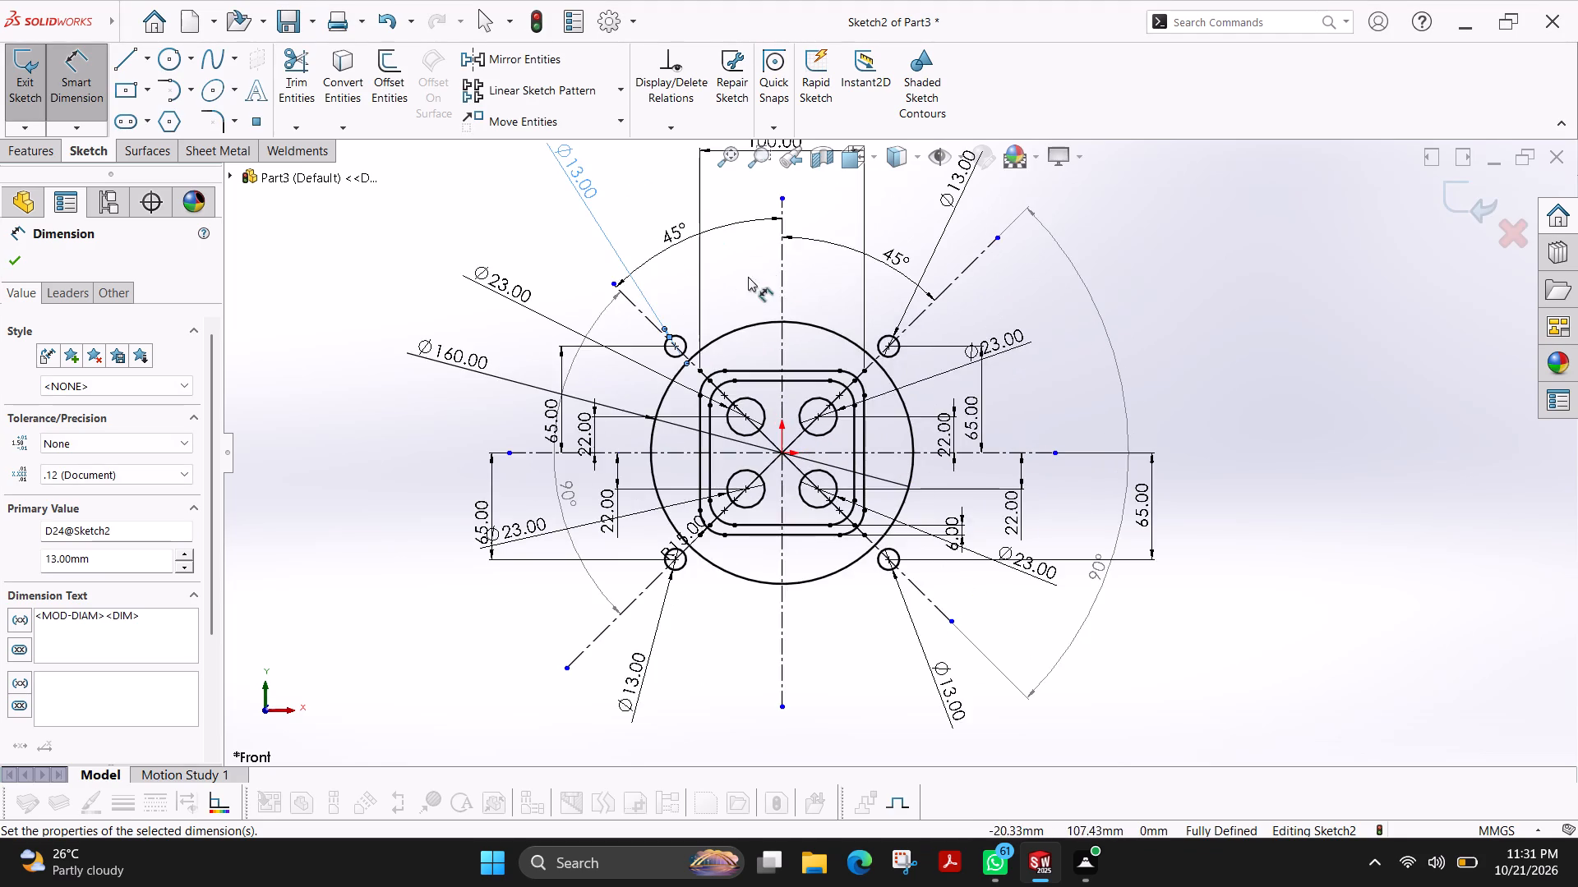
{"action": "scroll", "coordinate": [748, 287], "scroll_direction": "down", "scroll_amount": 4}
{"action": "scroll", "coordinate": [816, 465], "scroll_direction": "up", "scroll_amount": 5}
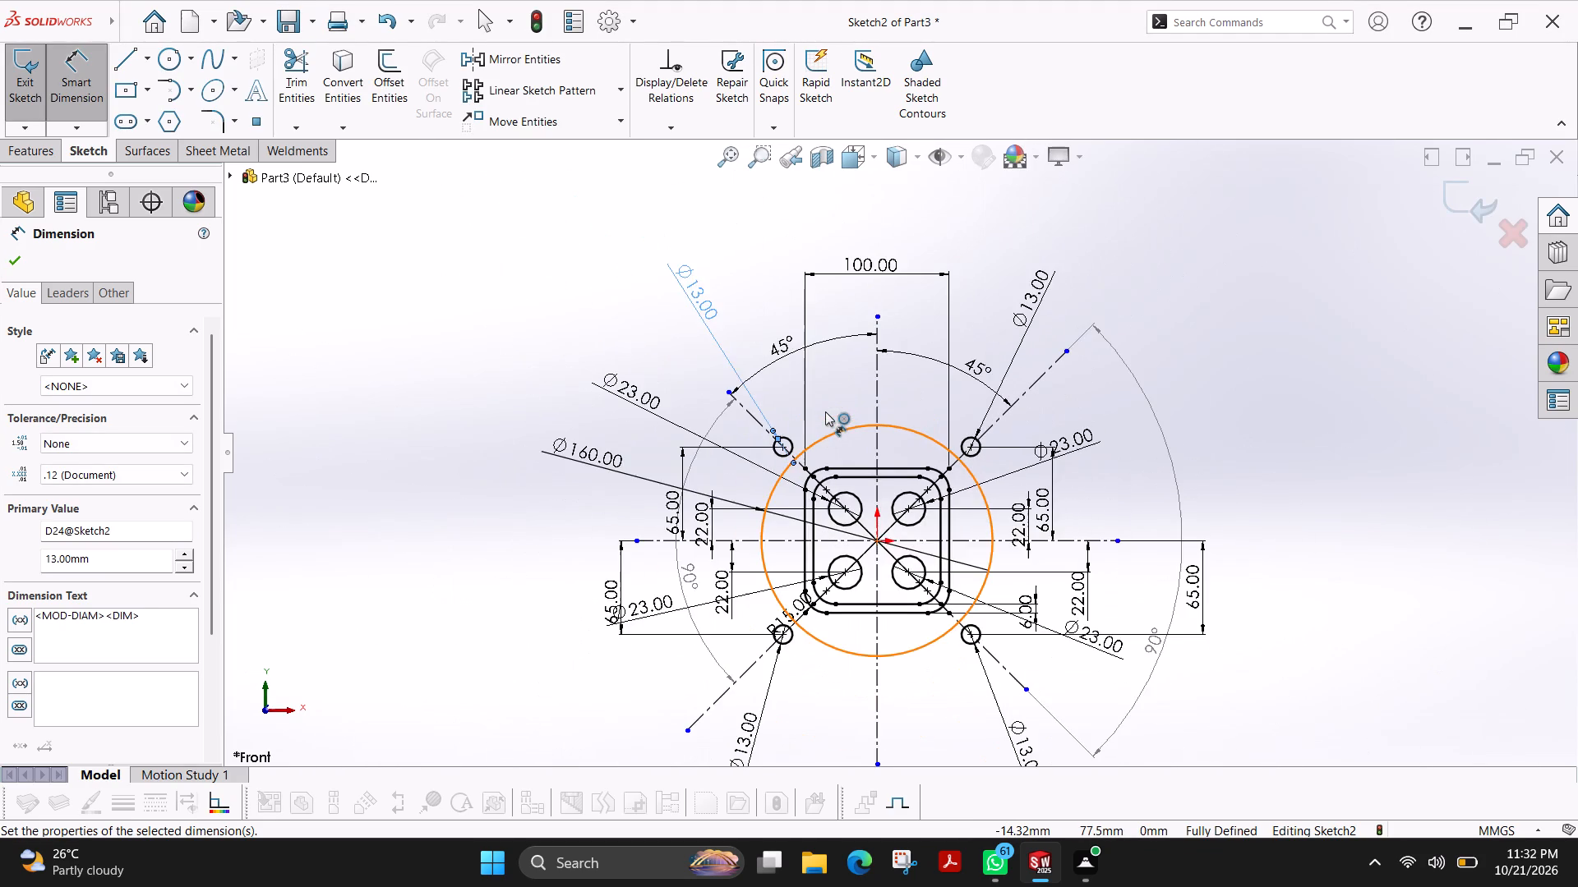
{"action": "scroll", "coordinate": [825, 411], "scroll_direction": "up", "scroll_amount": 2}
{"action": "scroll", "coordinate": [825, 411], "scroll_direction": "down", "scroll_amount": 3}
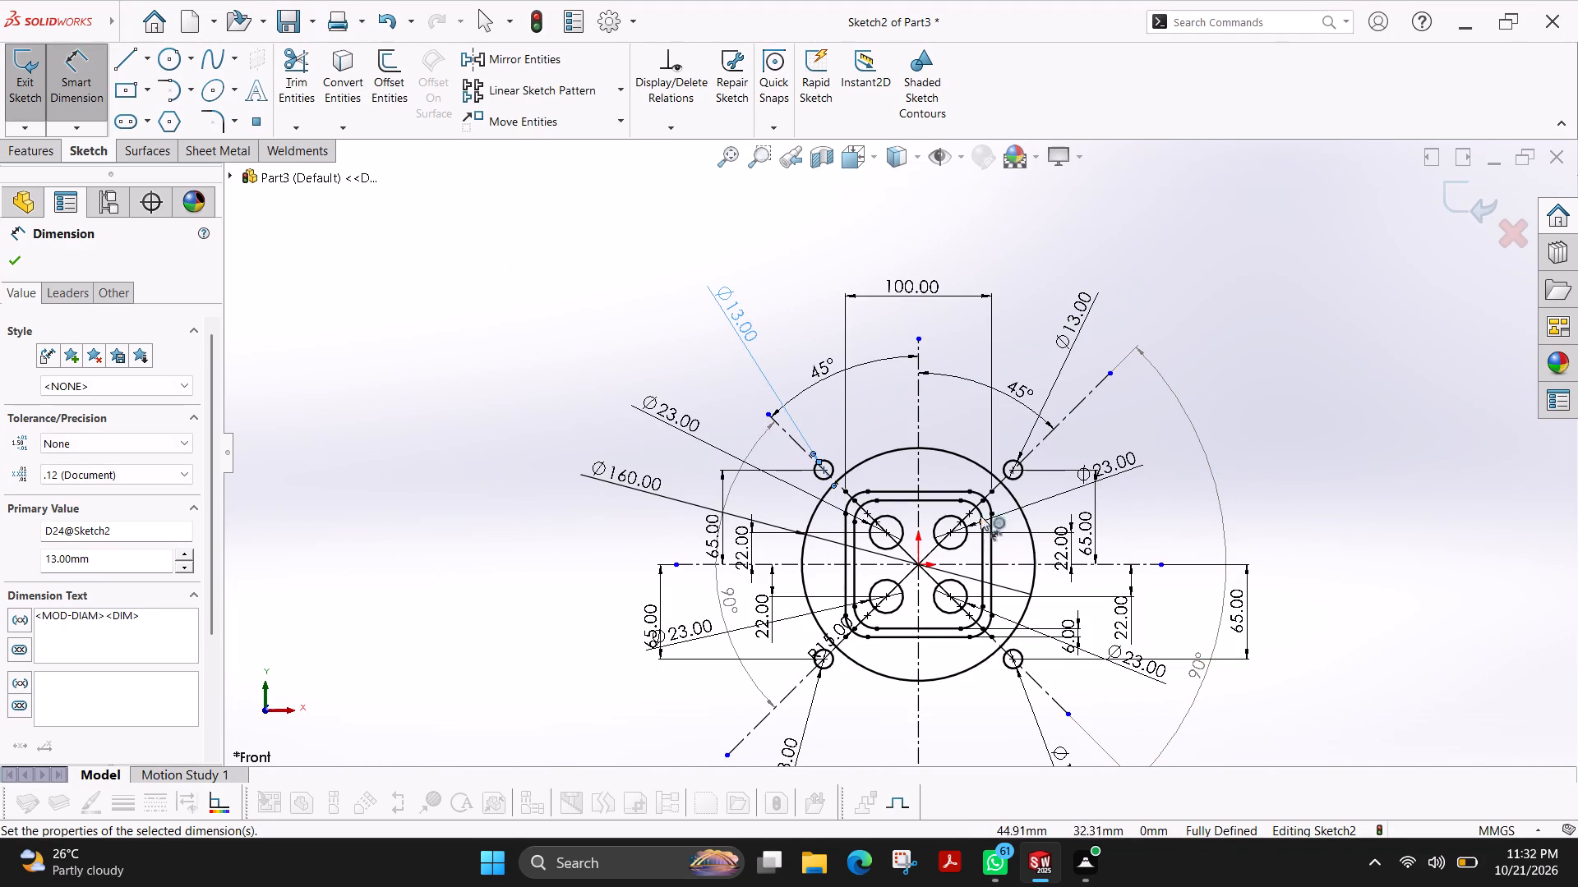
{"action": "scroll", "coordinate": [926, 478], "scroll_direction": "down", "scroll_amount": 2}
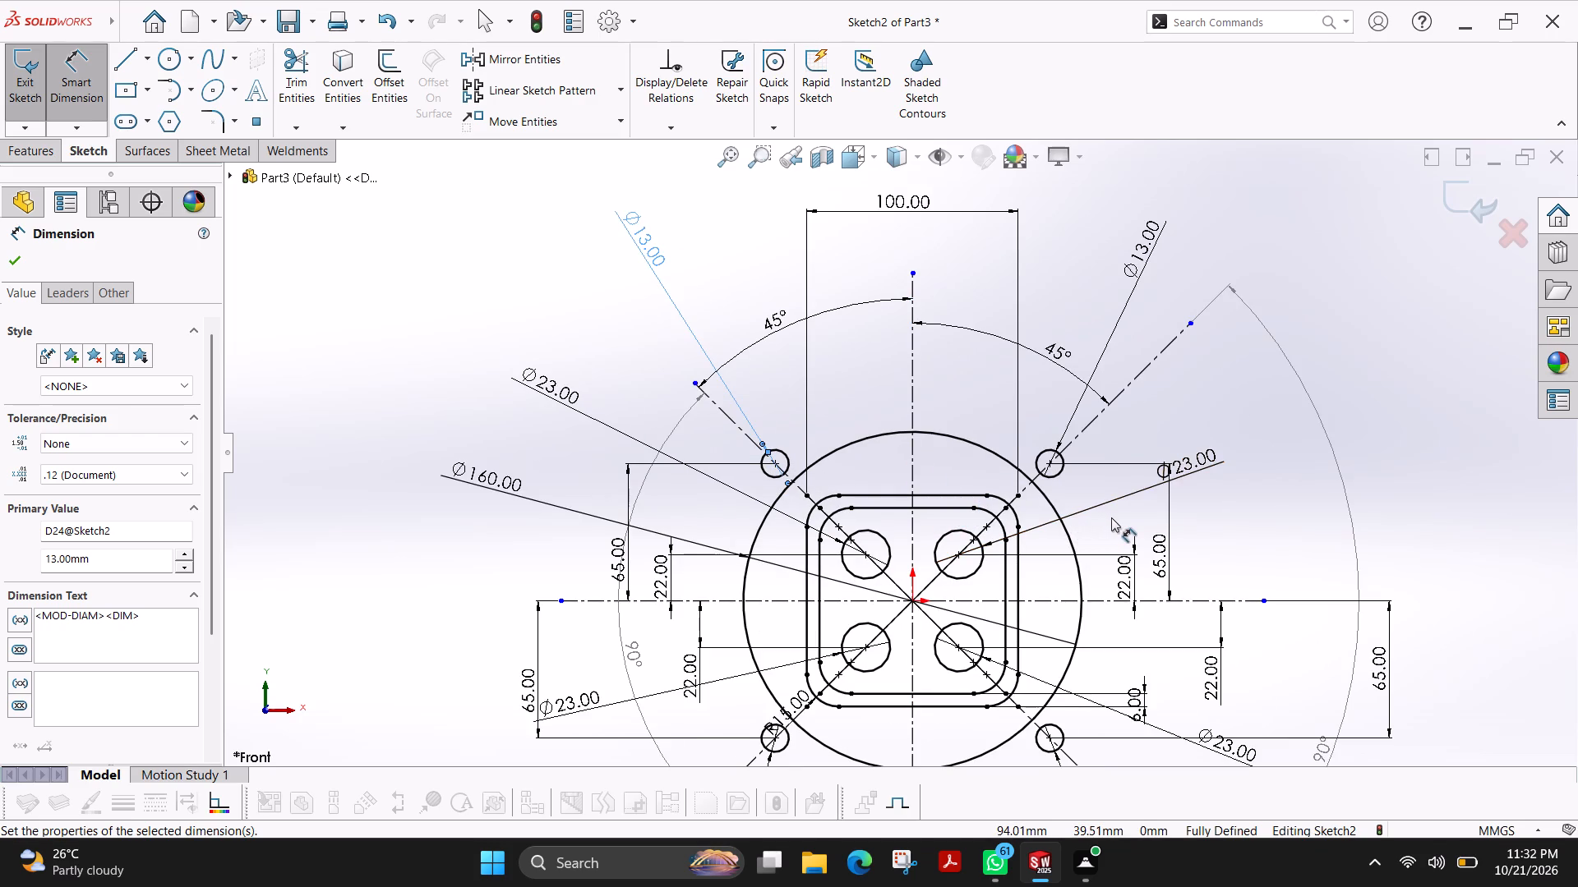
{"action": "scroll", "coordinate": [1050, 502], "scroll_direction": "up", "scroll_amount": 3}
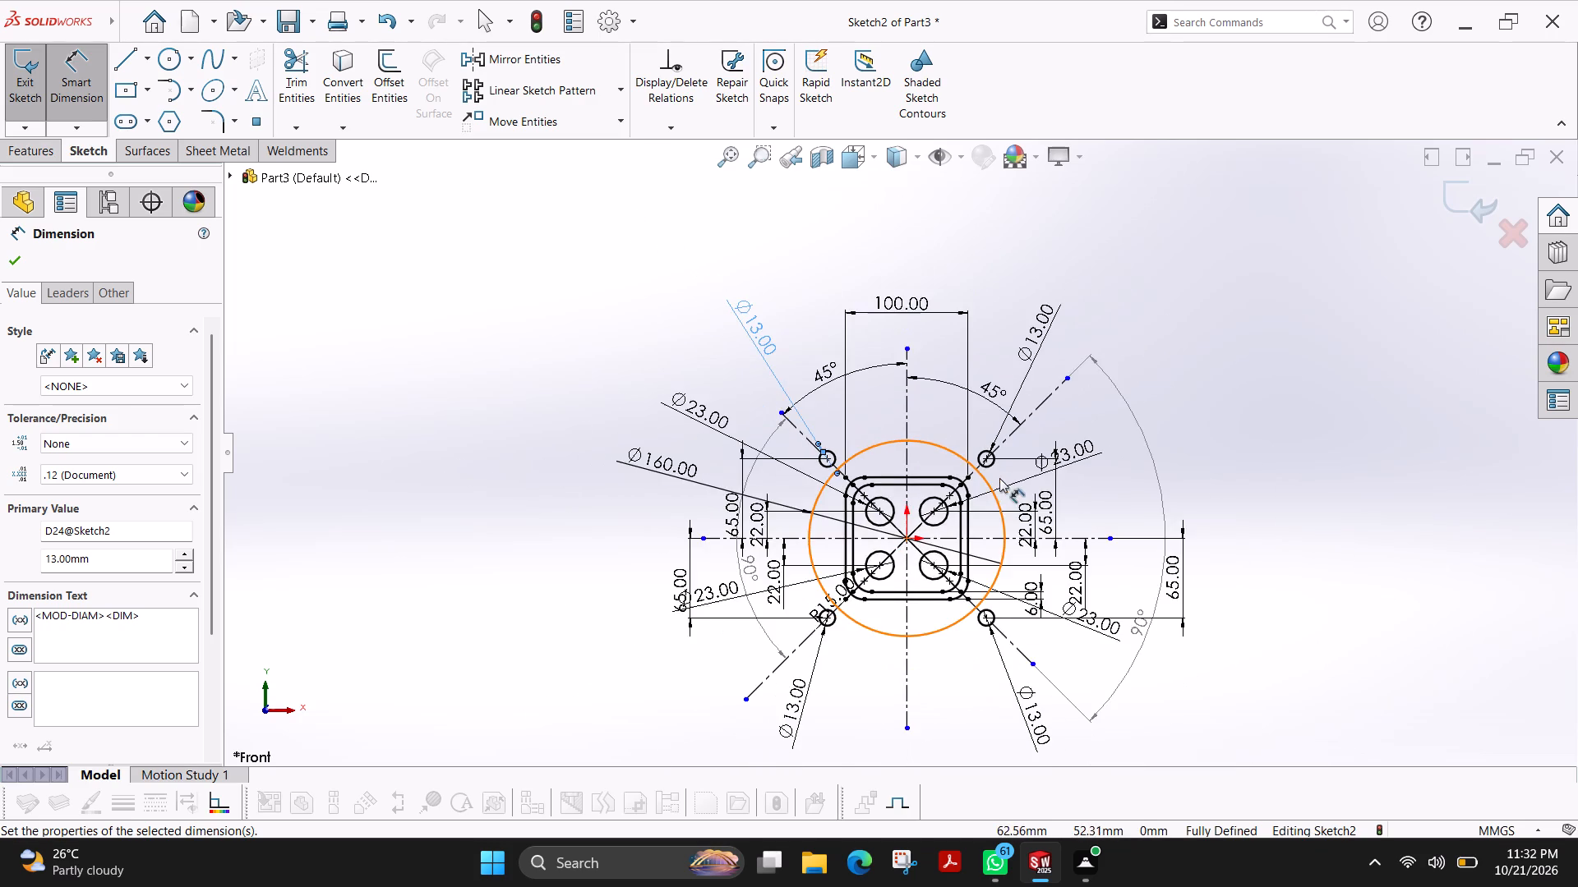
{"action": "scroll", "coordinate": [1025, 522], "scroll_direction": "down", "scroll_amount": 2}
{"action": "scroll", "coordinate": [995, 497], "scroll_direction": "up", "scroll_amount": 1}
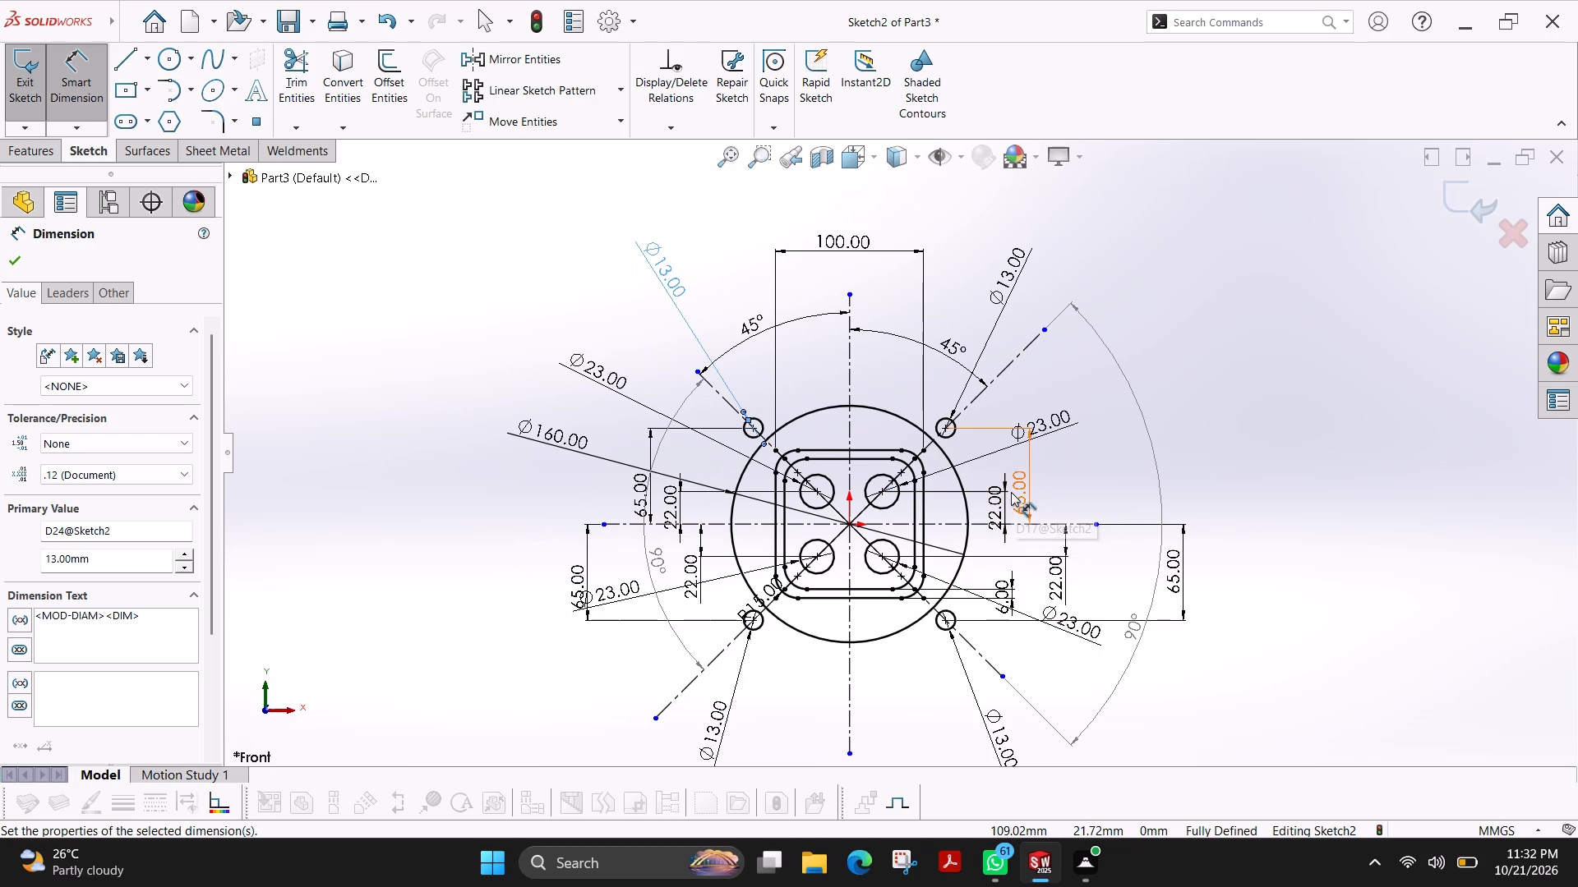
{"action": "scroll", "coordinate": [1191, 678], "scroll_direction": "up", "scroll_amount": 1}
{"action": "scroll", "coordinate": [948, 517], "scroll_direction": "down", "scroll_amount": 3}
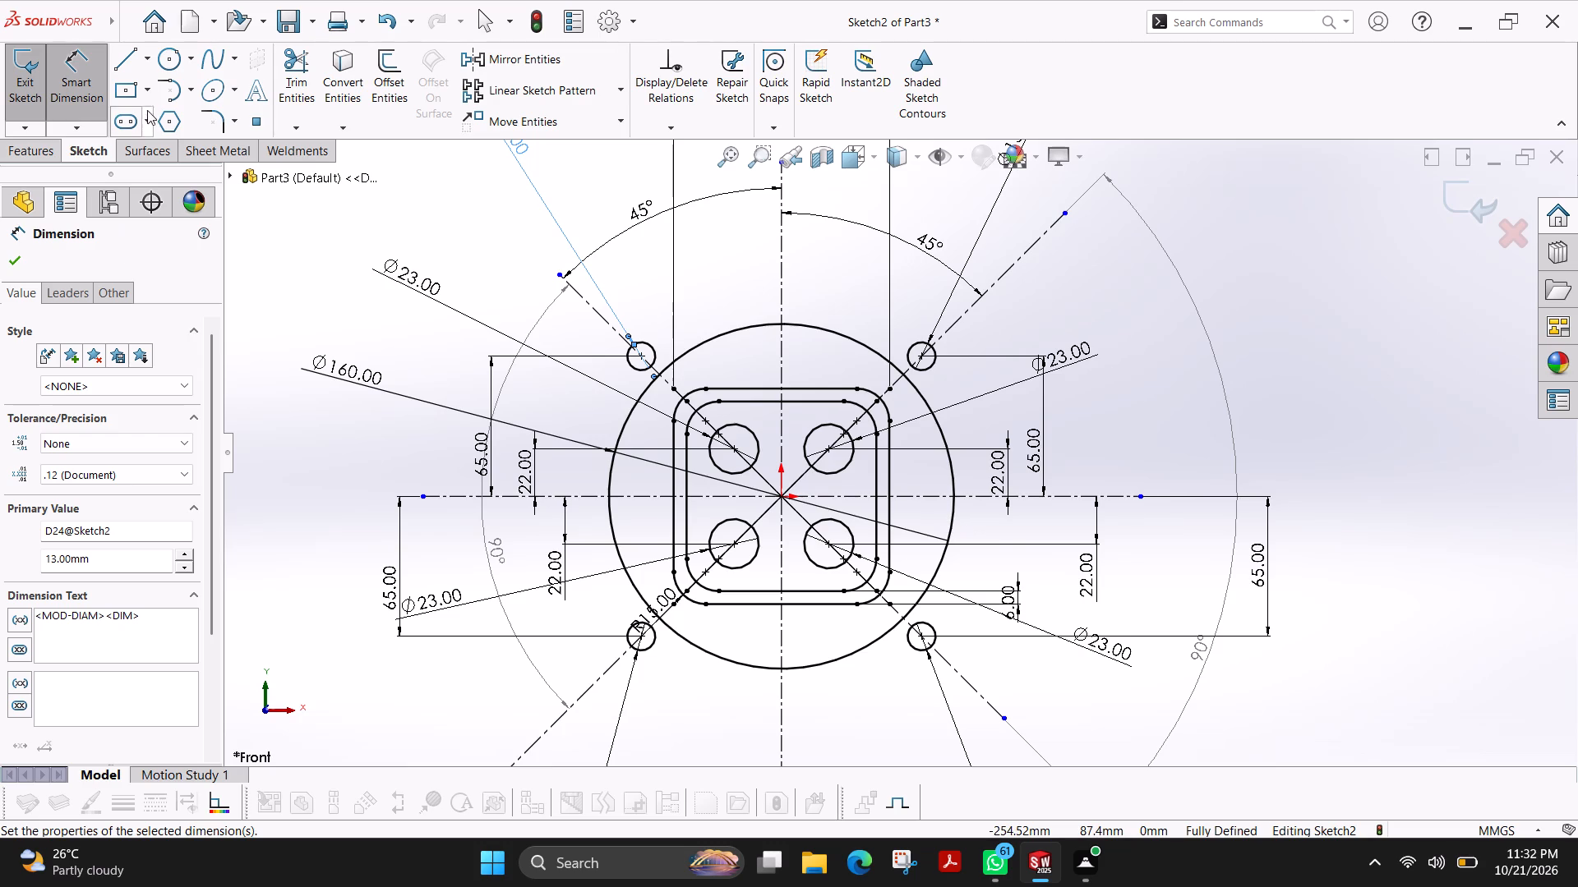
Sketch a larger concentric circle around each of the four 13 mm outer circles, with radii between about 24 and 31 mm.
{"action": "left_click", "coordinate": [173, 58]}
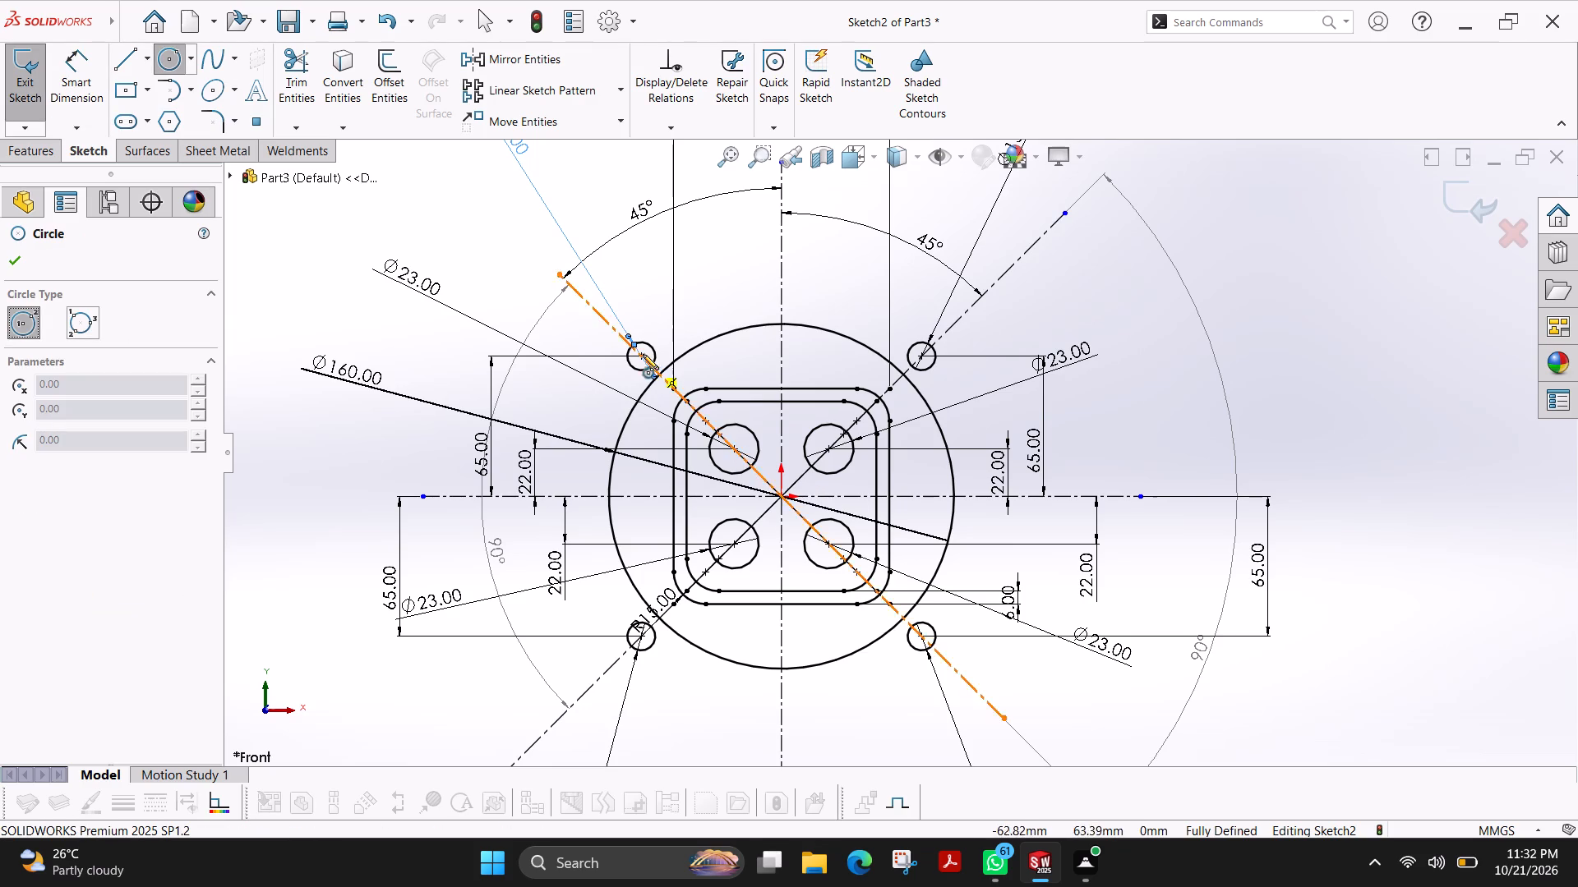
{"action": "left_click", "coordinate": [642, 356]}
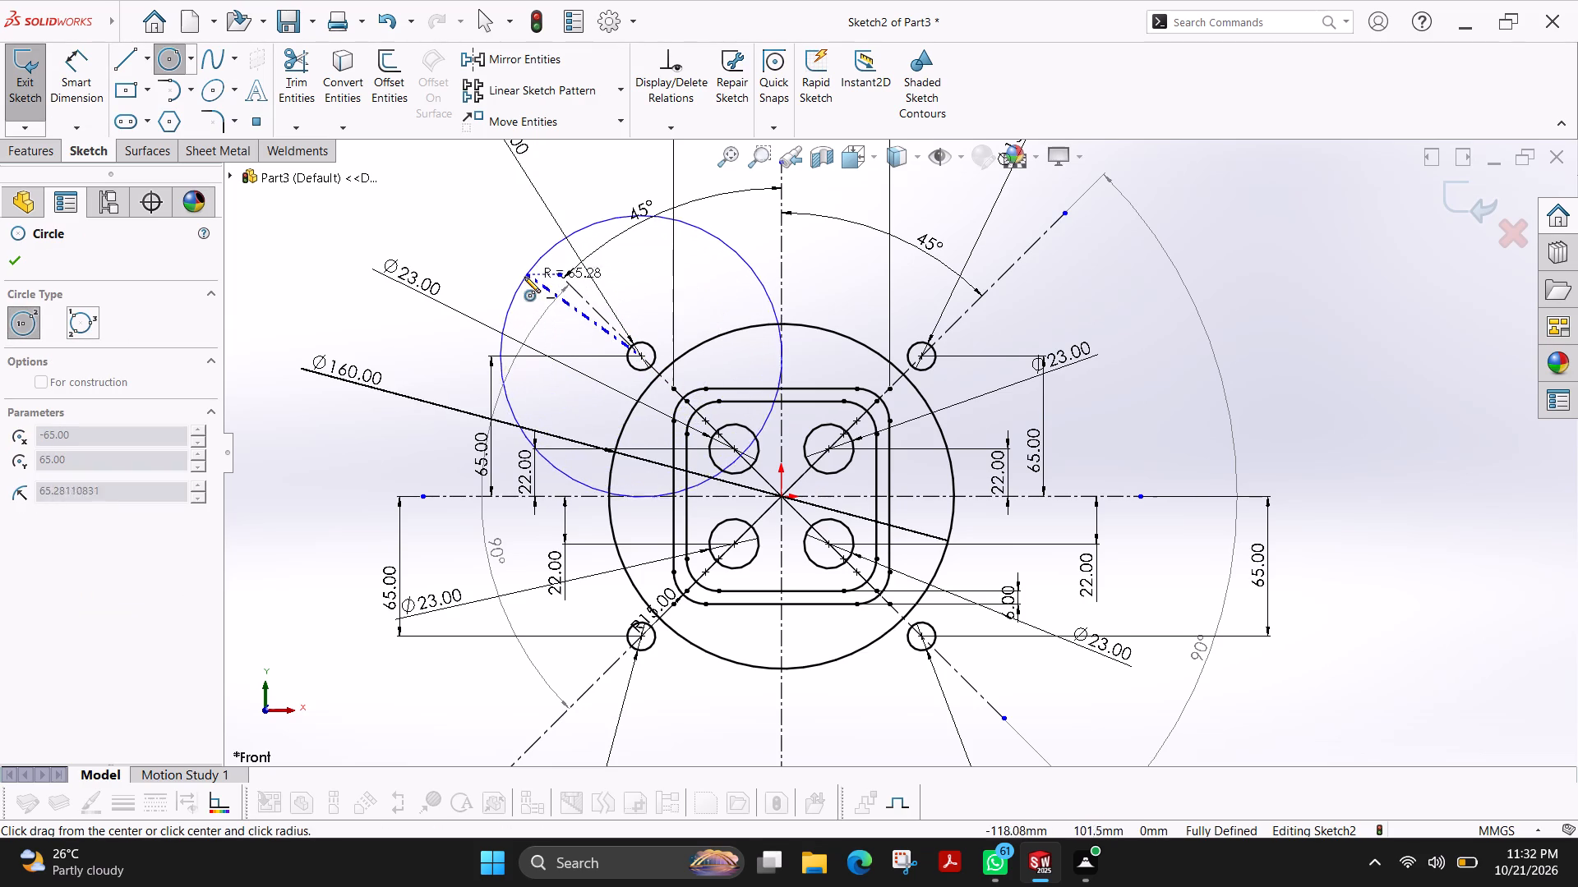
{"action": "left_click", "coordinate": [578, 336]}
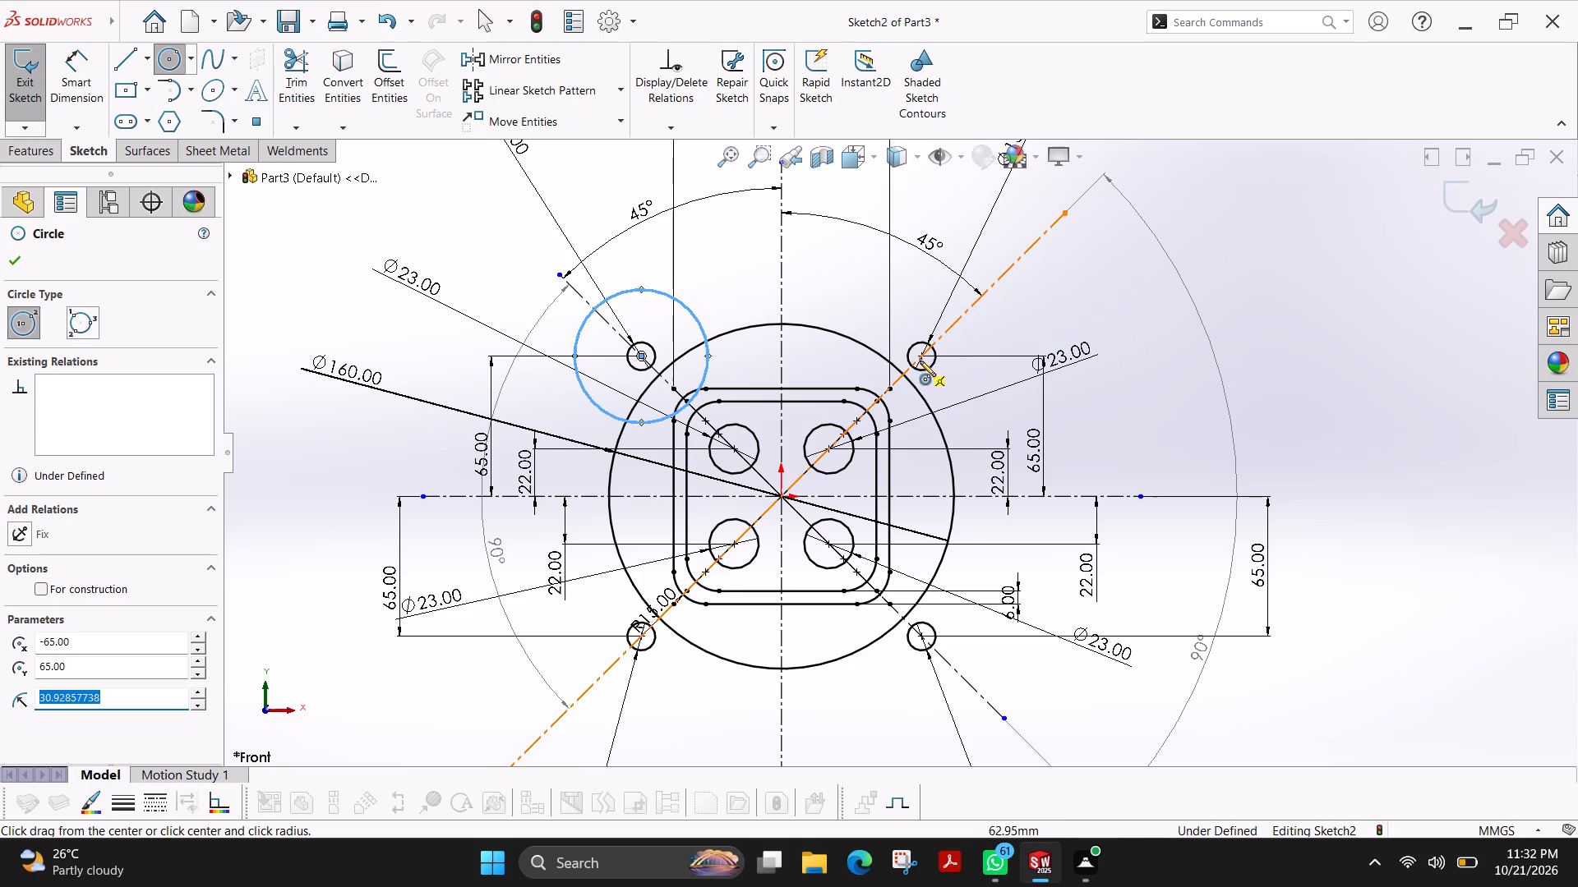
{"action": "left_click", "coordinate": [920, 356]}
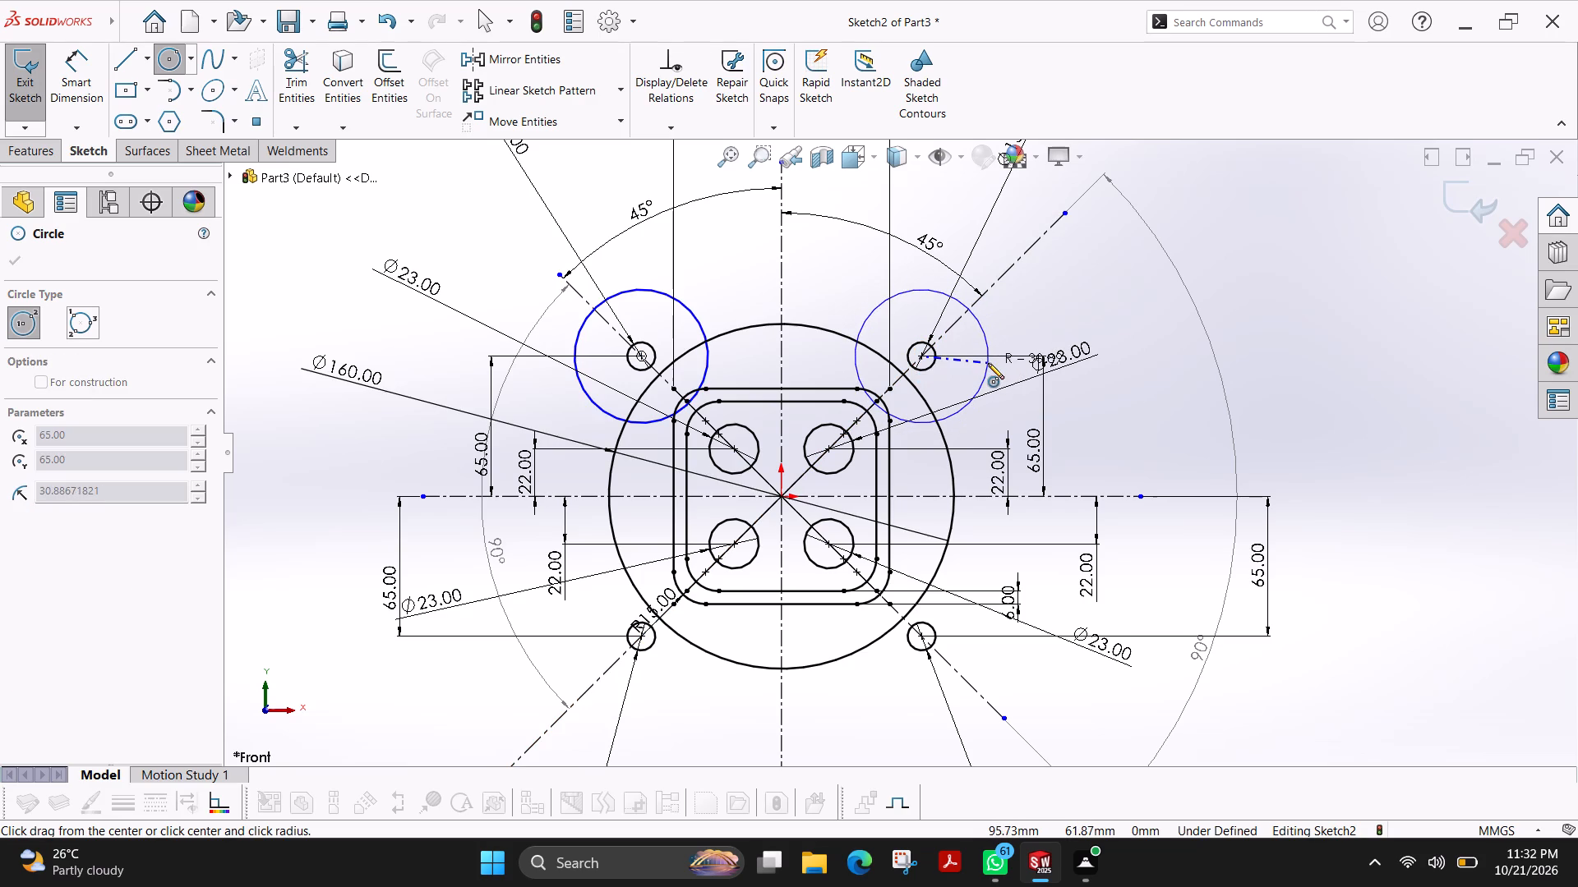
{"action": "left_click", "coordinate": [985, 371]}
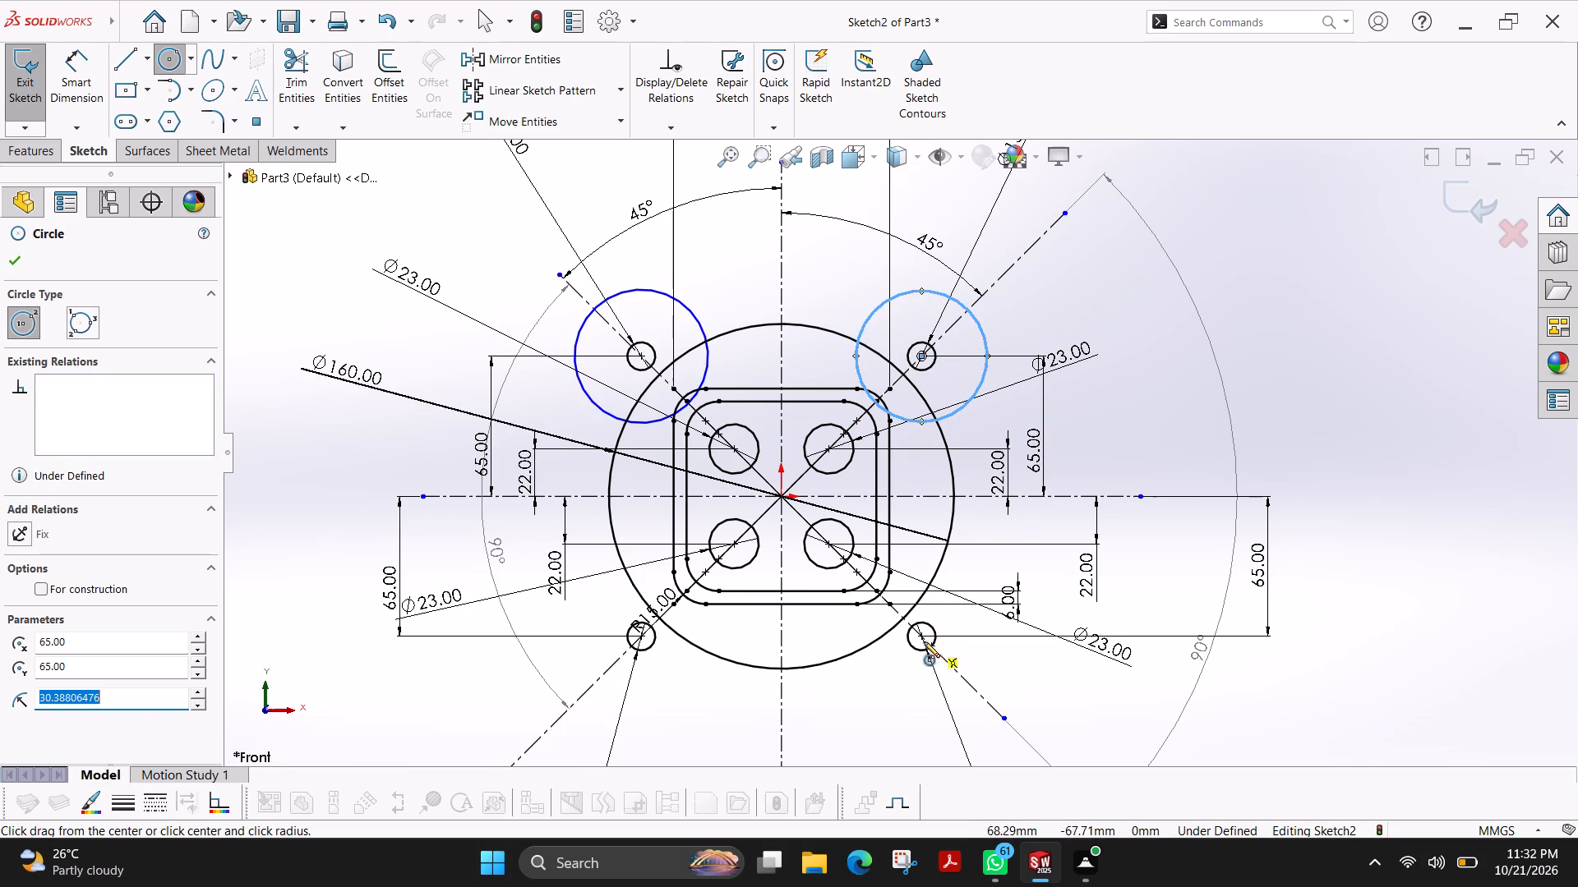
{"action": "left_click", "coordinate": [921, 636]}
{"action": "left_click", "coordinate": [973, 648]}
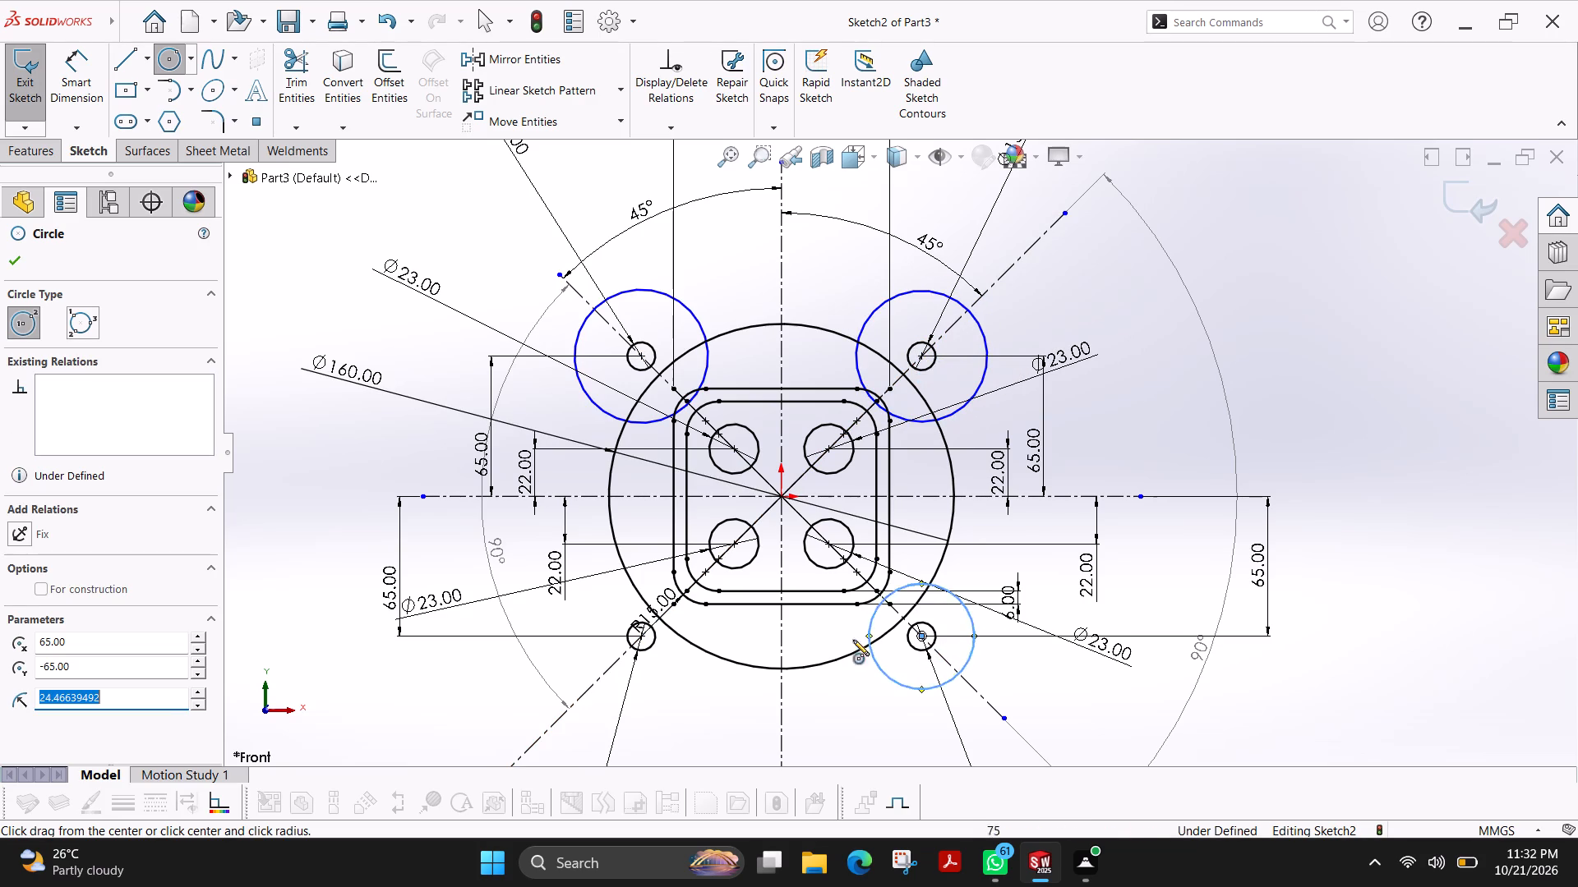
{"action": "left_click", "coordinate": [639, 635]}
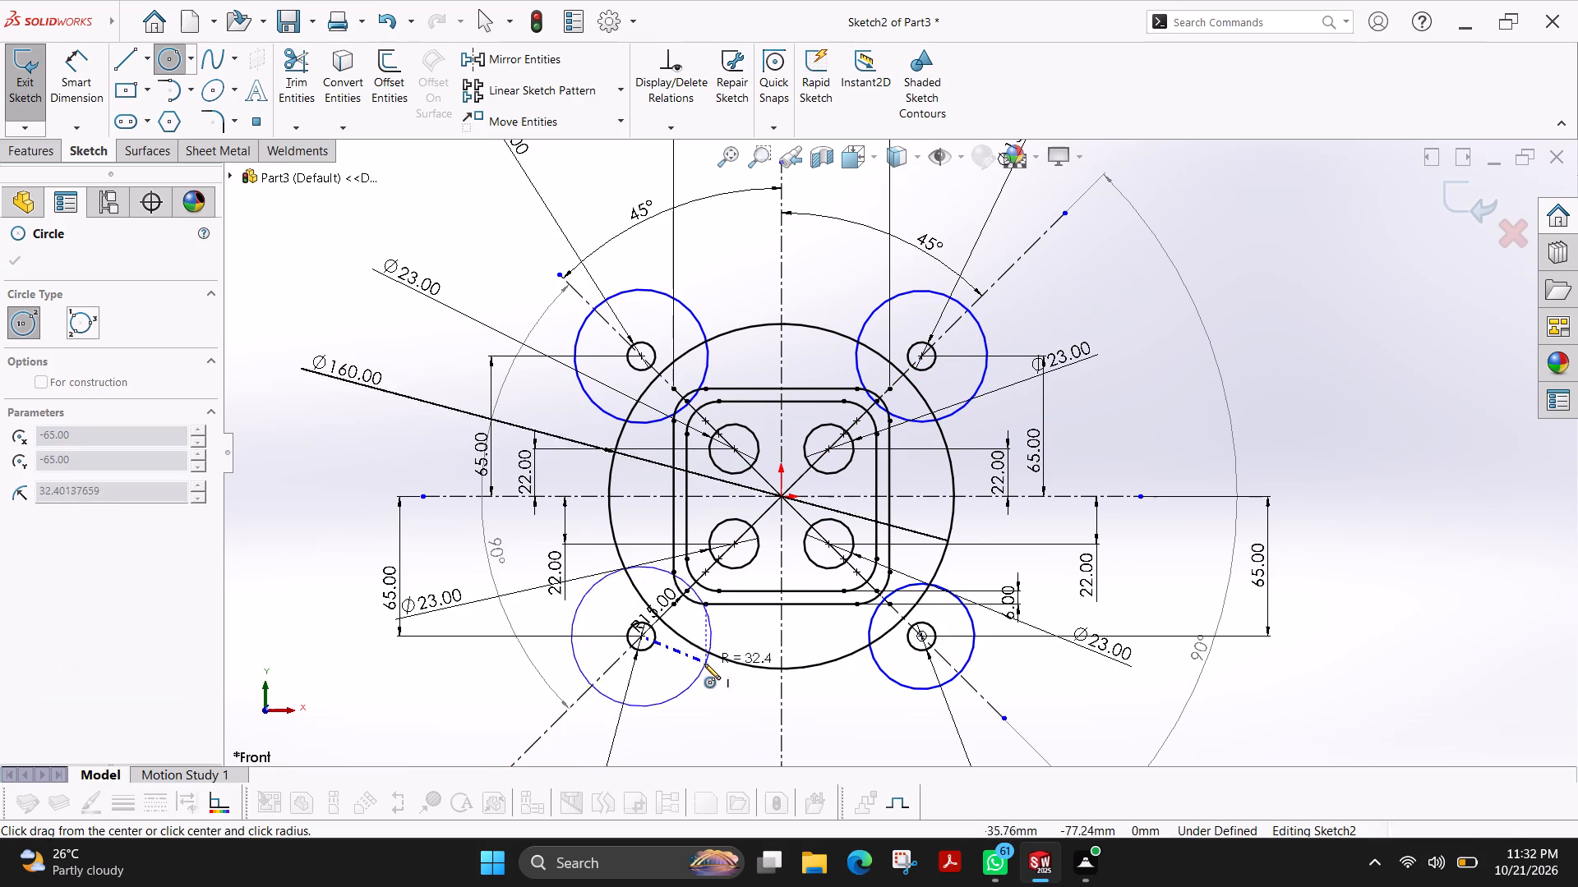
{"action": "left_click", "coordinate": [694, 669]}
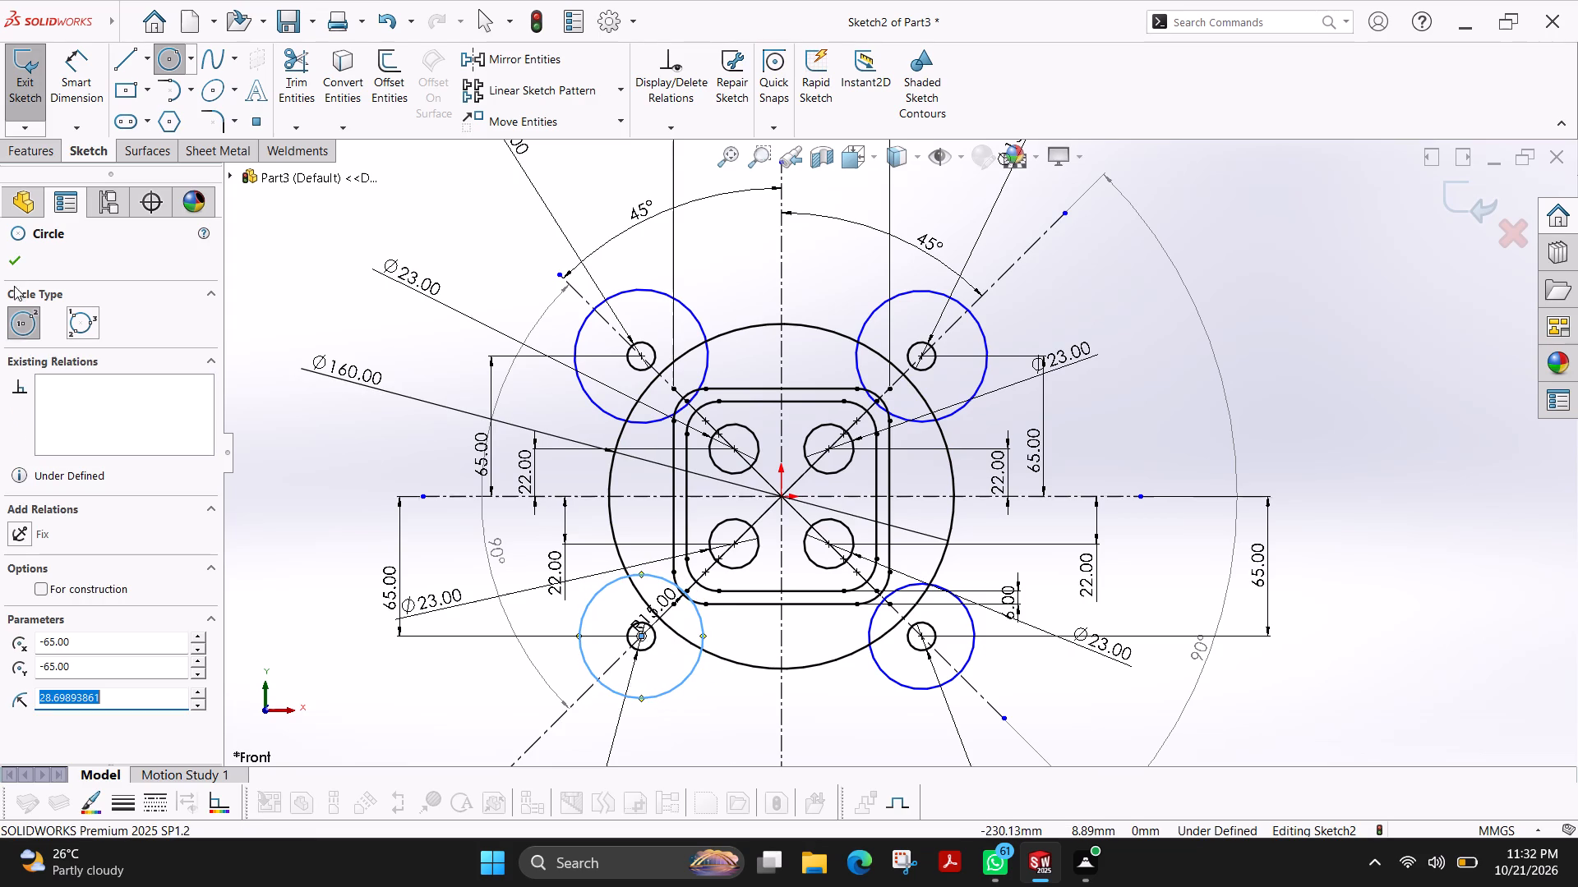
{"action": "left_click", "coordinate": [20, 264]}
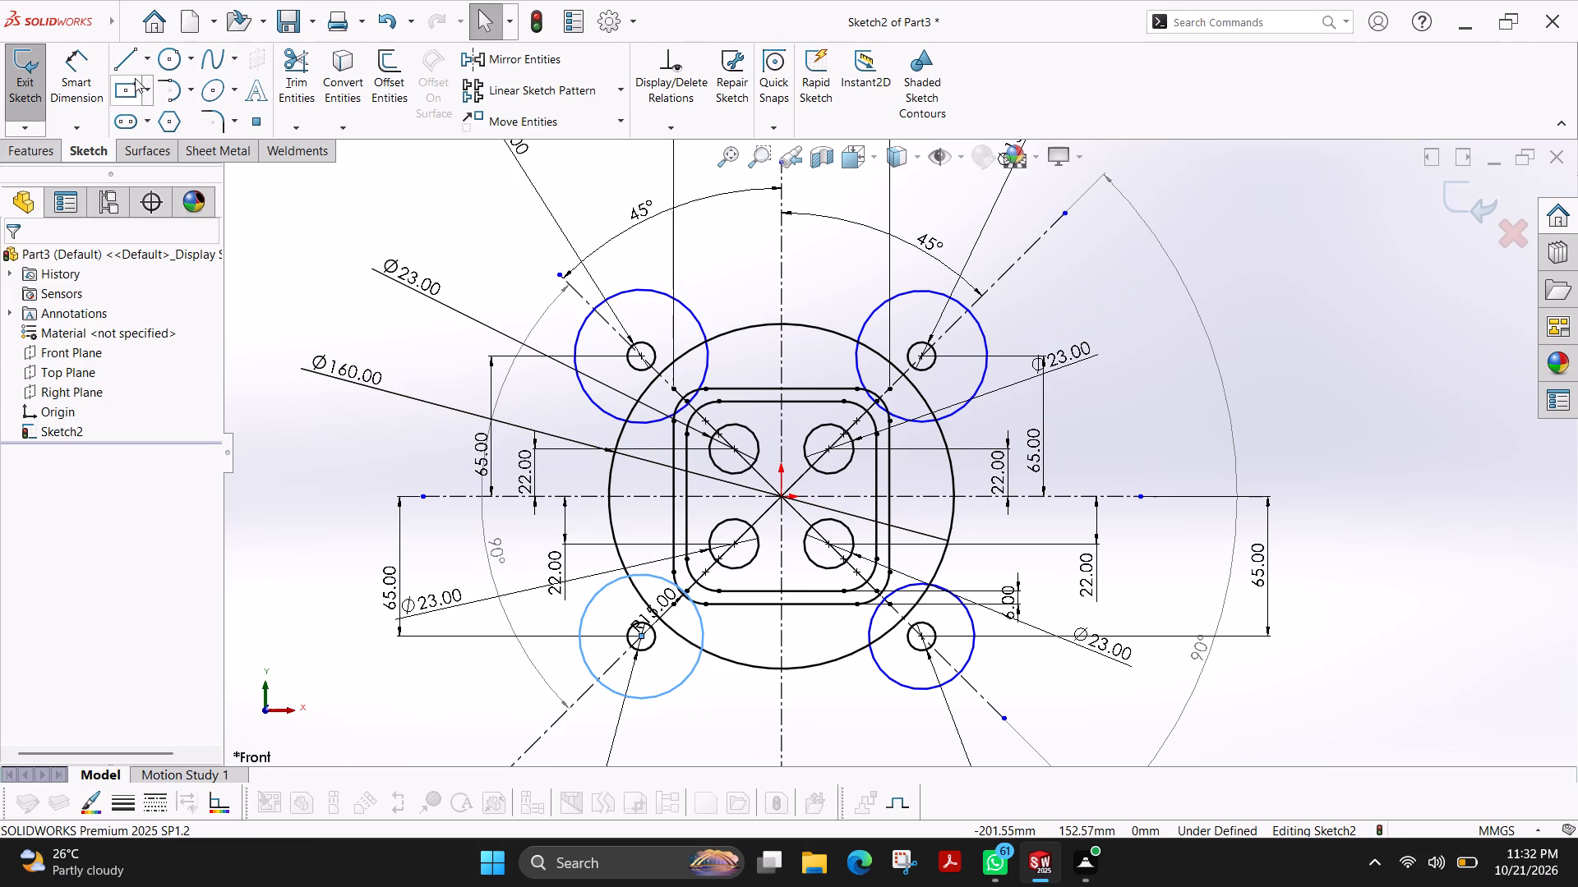
Dimension the two upper larger circles around the 13 mm holes at 50 mm diameter each.
{"action": "left_click", "coordinate": [80, 79]}
{"action": "left_click", "coordinate": [579, 329]}
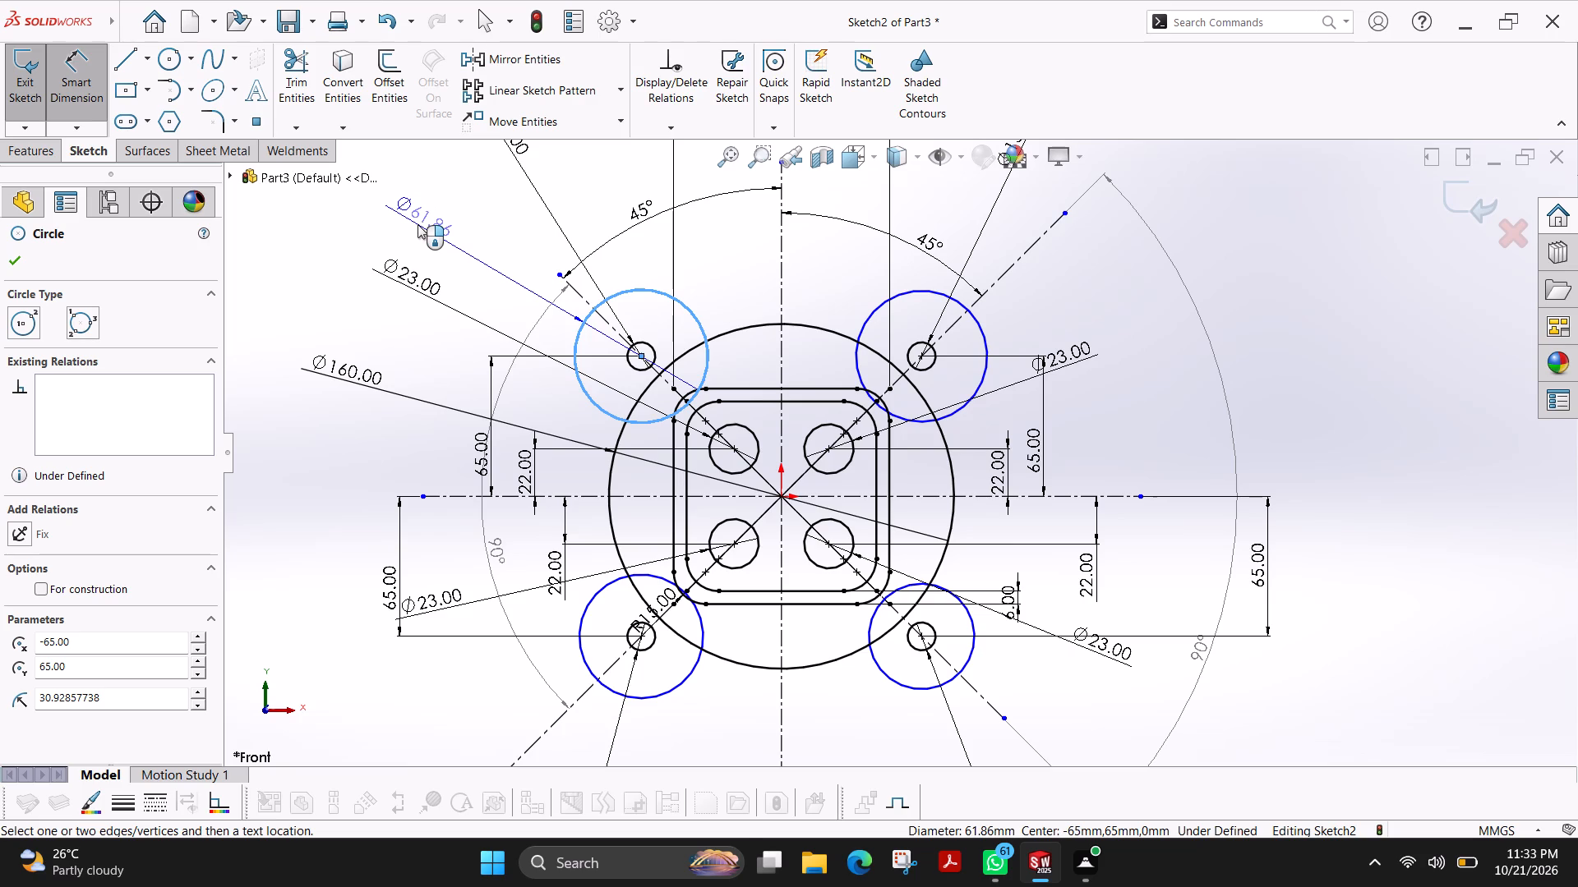
{"action": "left_click", "coordinate": [418, 224]}
{"action": "type", "text": "50"}
{"action": "key", "text": "Return"}
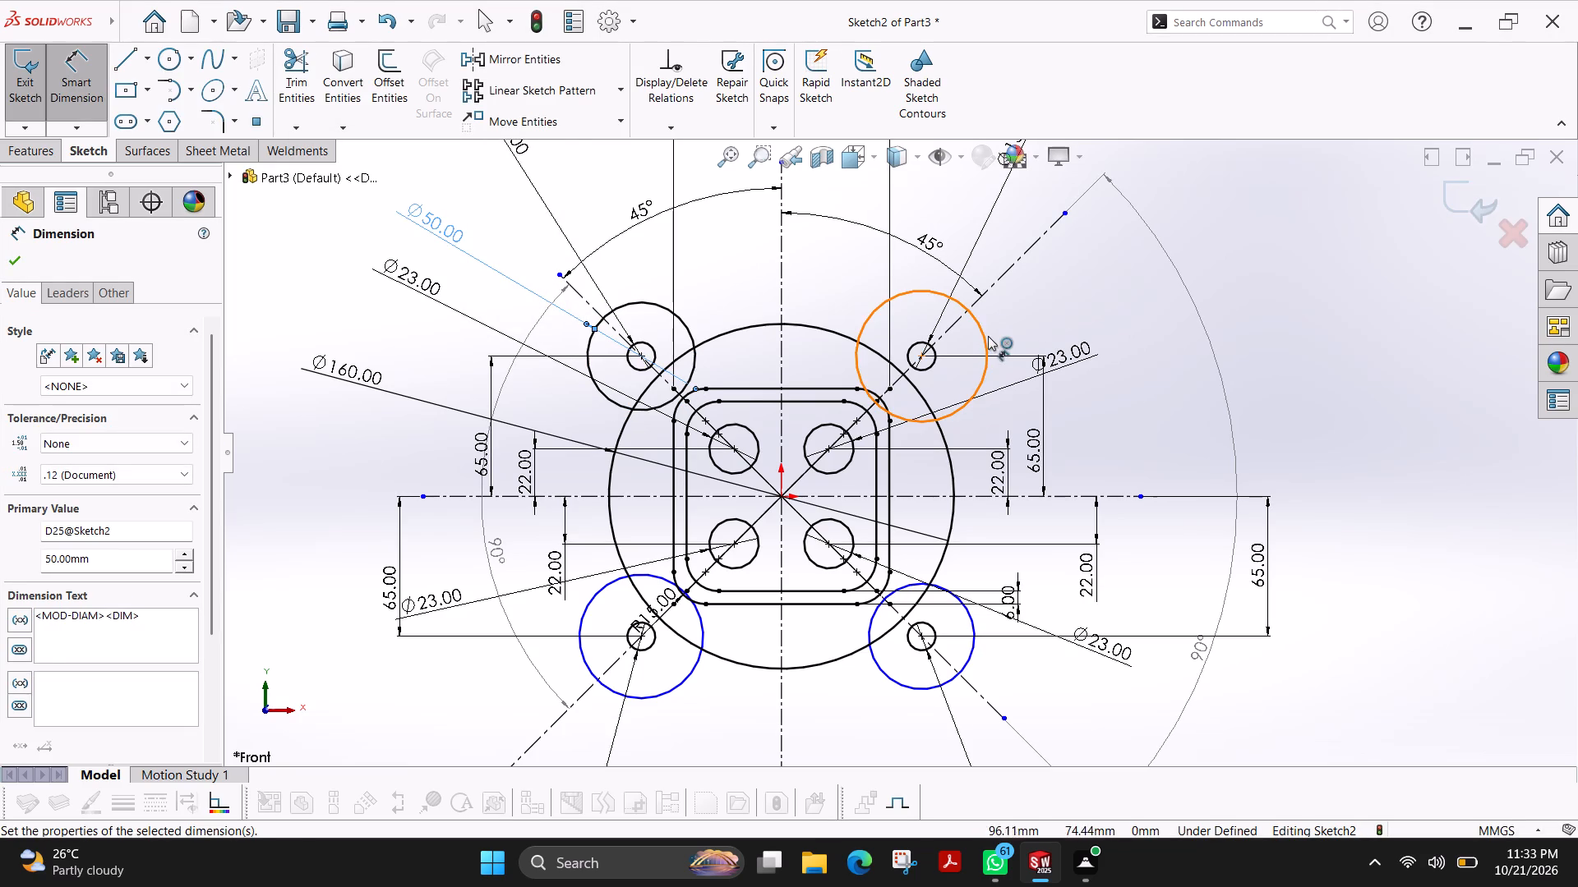
{"action": "left_click", "coordinate": [985, 334]}
{"action": "left_click", "coordinate": [1102, 250]}
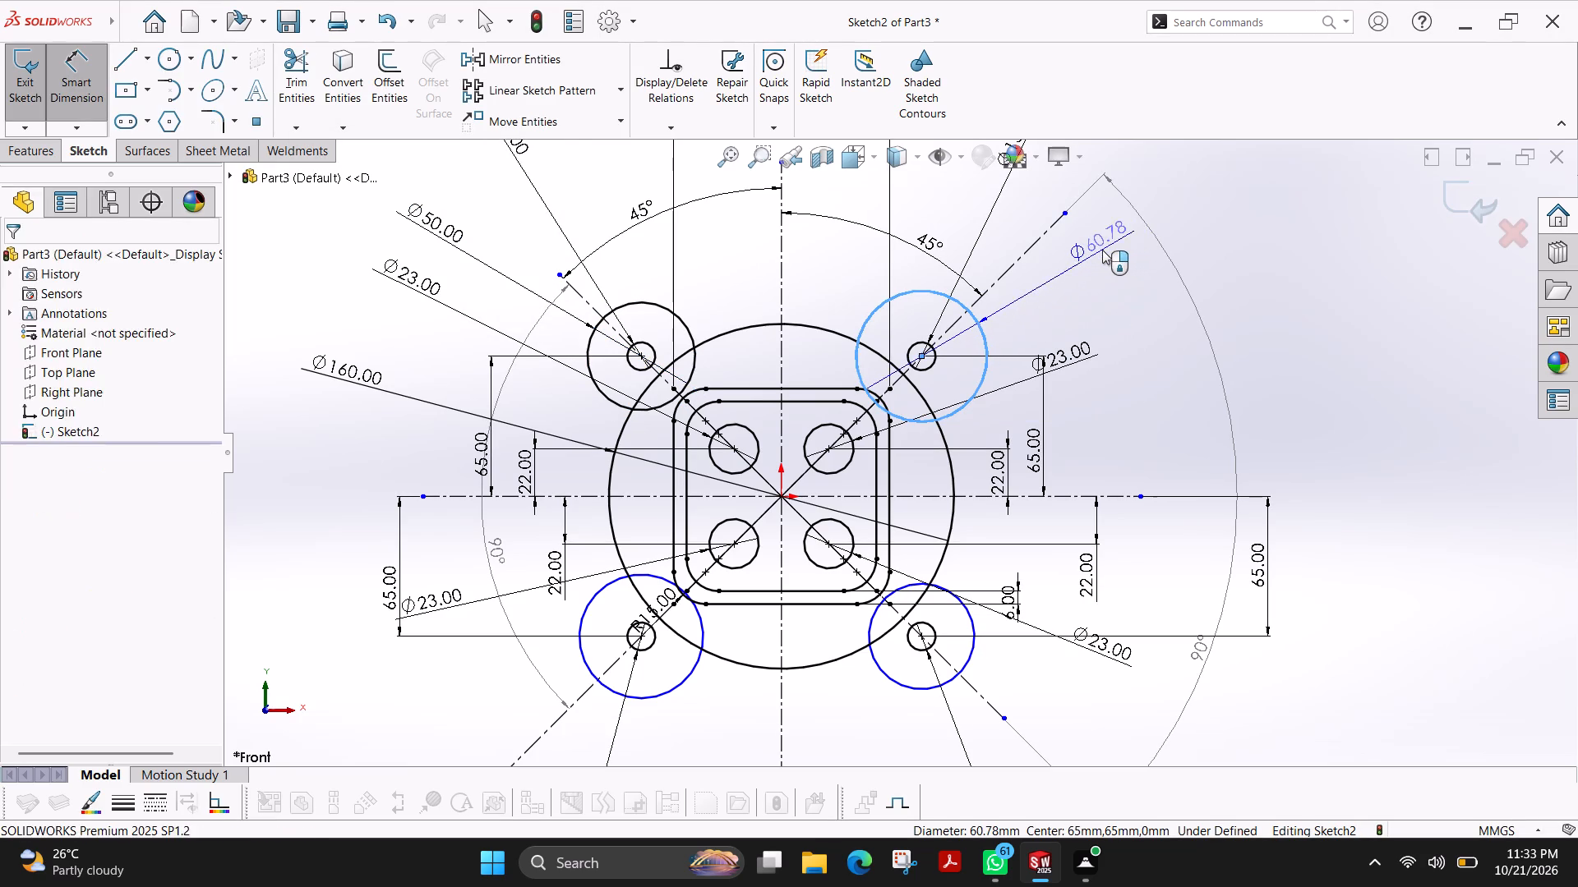
{"action": "type", "text": "50"}
{"action": "key", "text": "Return"}
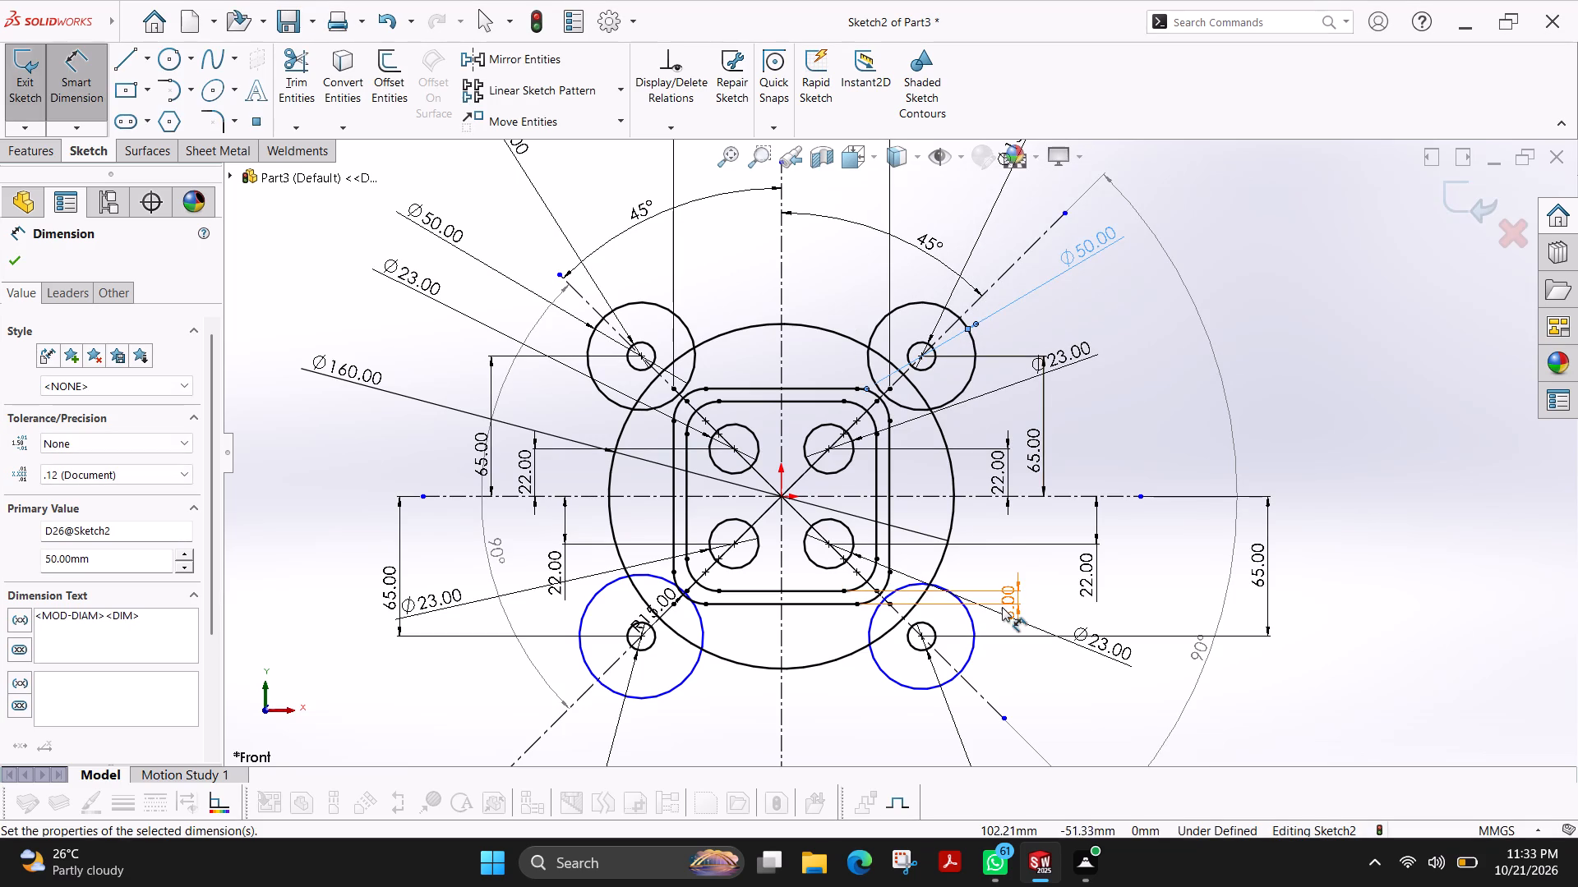
Dimension the two lower larger circles around the 13 mm holes at 50 mm diameter each.
{"action": "scroll", "coordinate": [970, 664], "scroll_direction": "up", "scroll_amount": 2}
{"action": "left_click", "coordinate": [948, 596]}
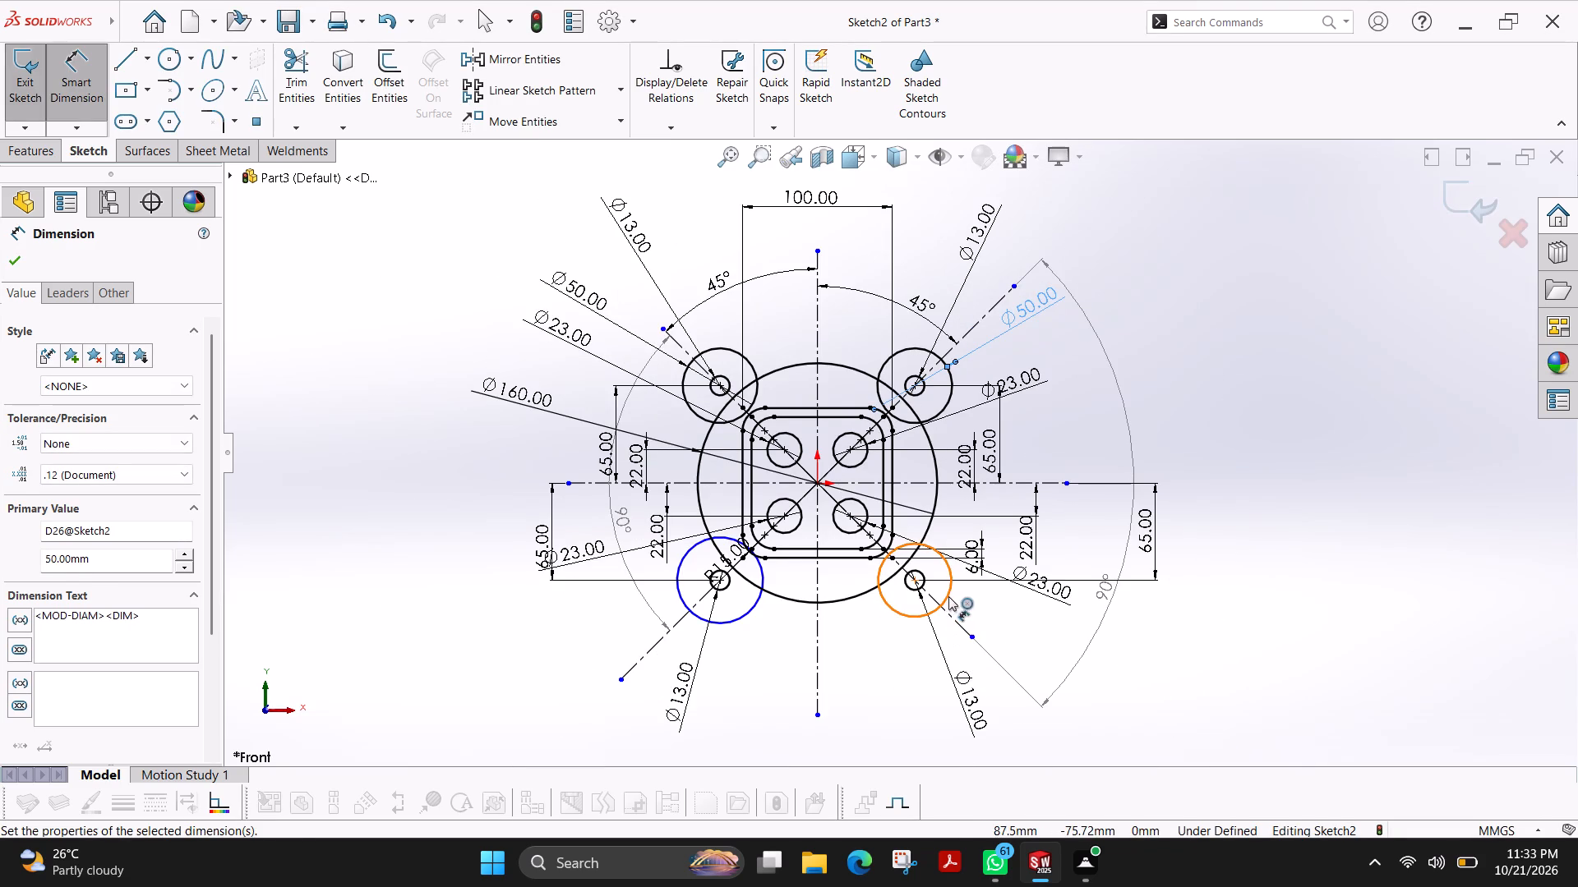
{"action": "left_click", "coordinate": [1027, 639]}
{"action": "type", "text": "50"}
{"action": "key", "text": "Return"}
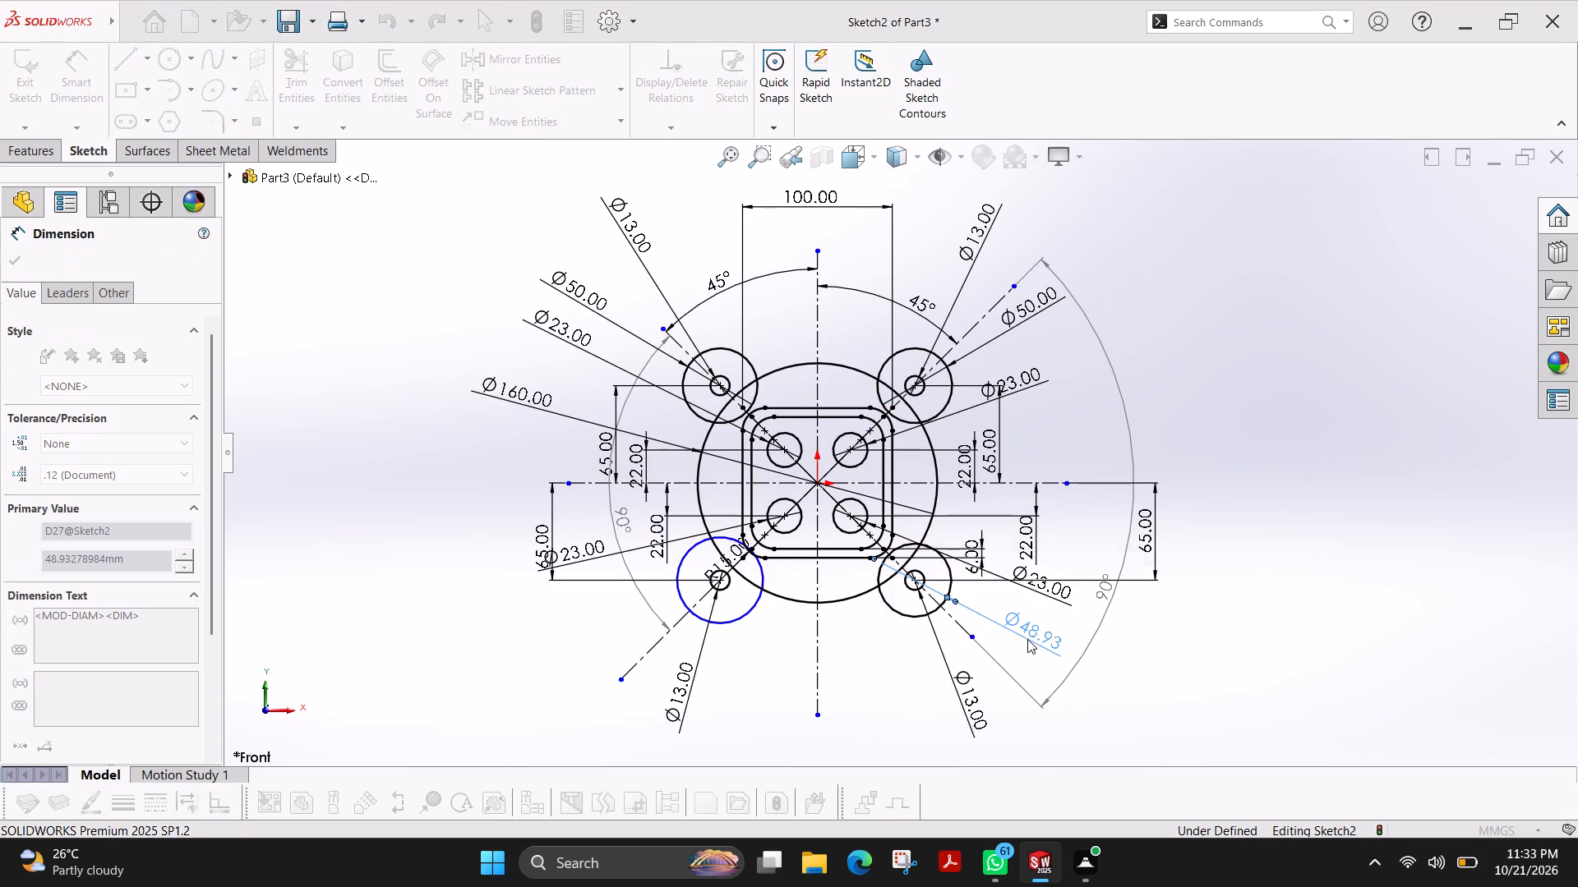
{"action": "left_click", "coordinate": [677, 595]}
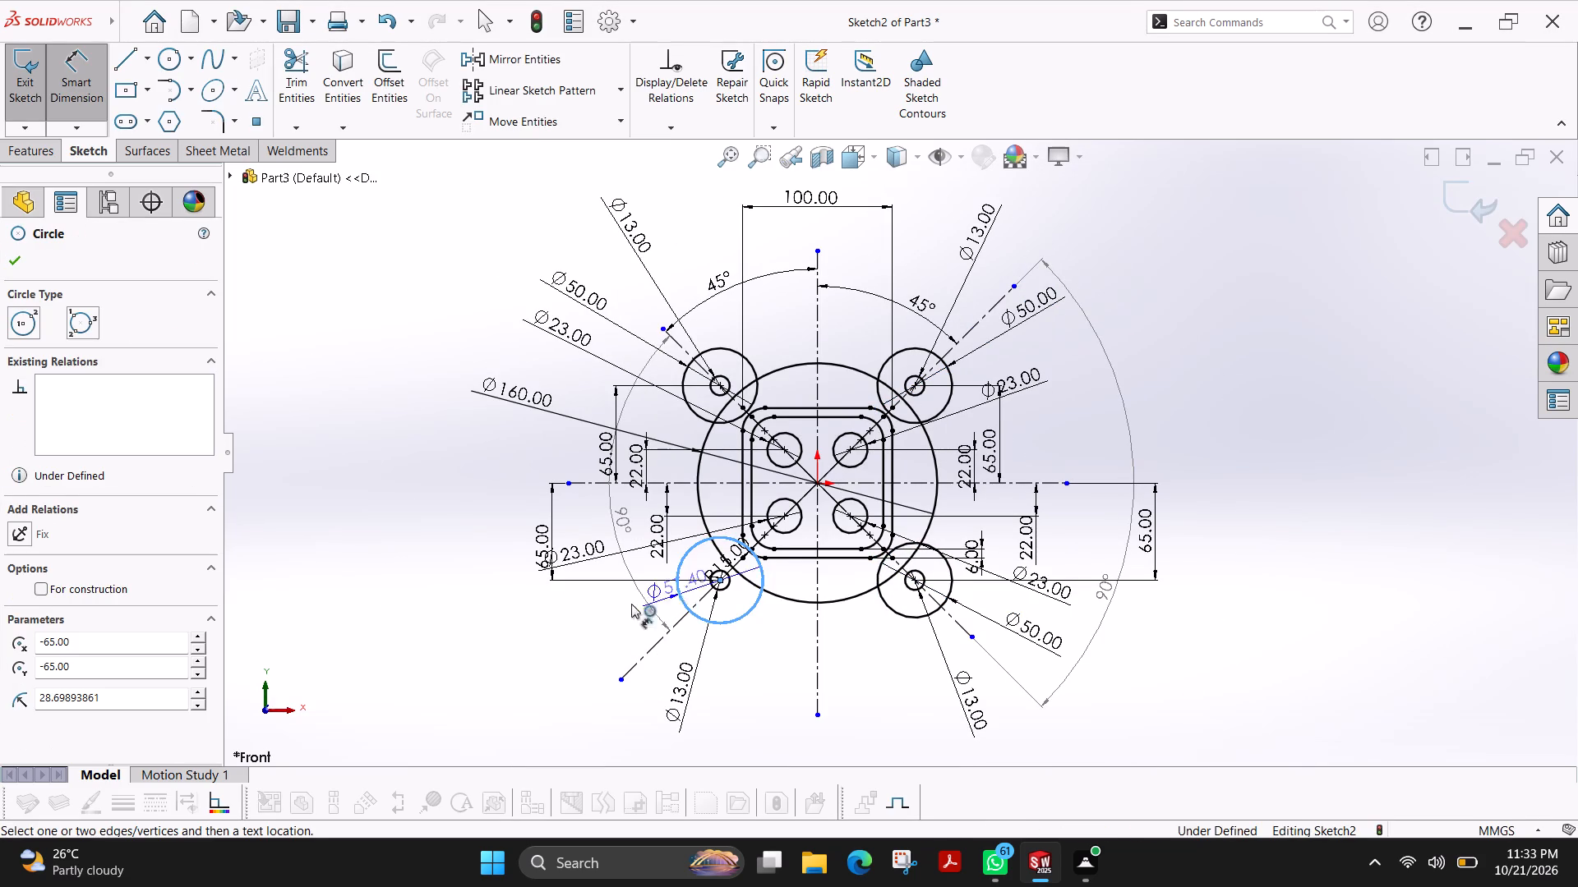
{"action": "left_click", "coordinate": [586, 635]}
{"action": "type", "text": "50"}
{"action": "key", "text": "Return"}
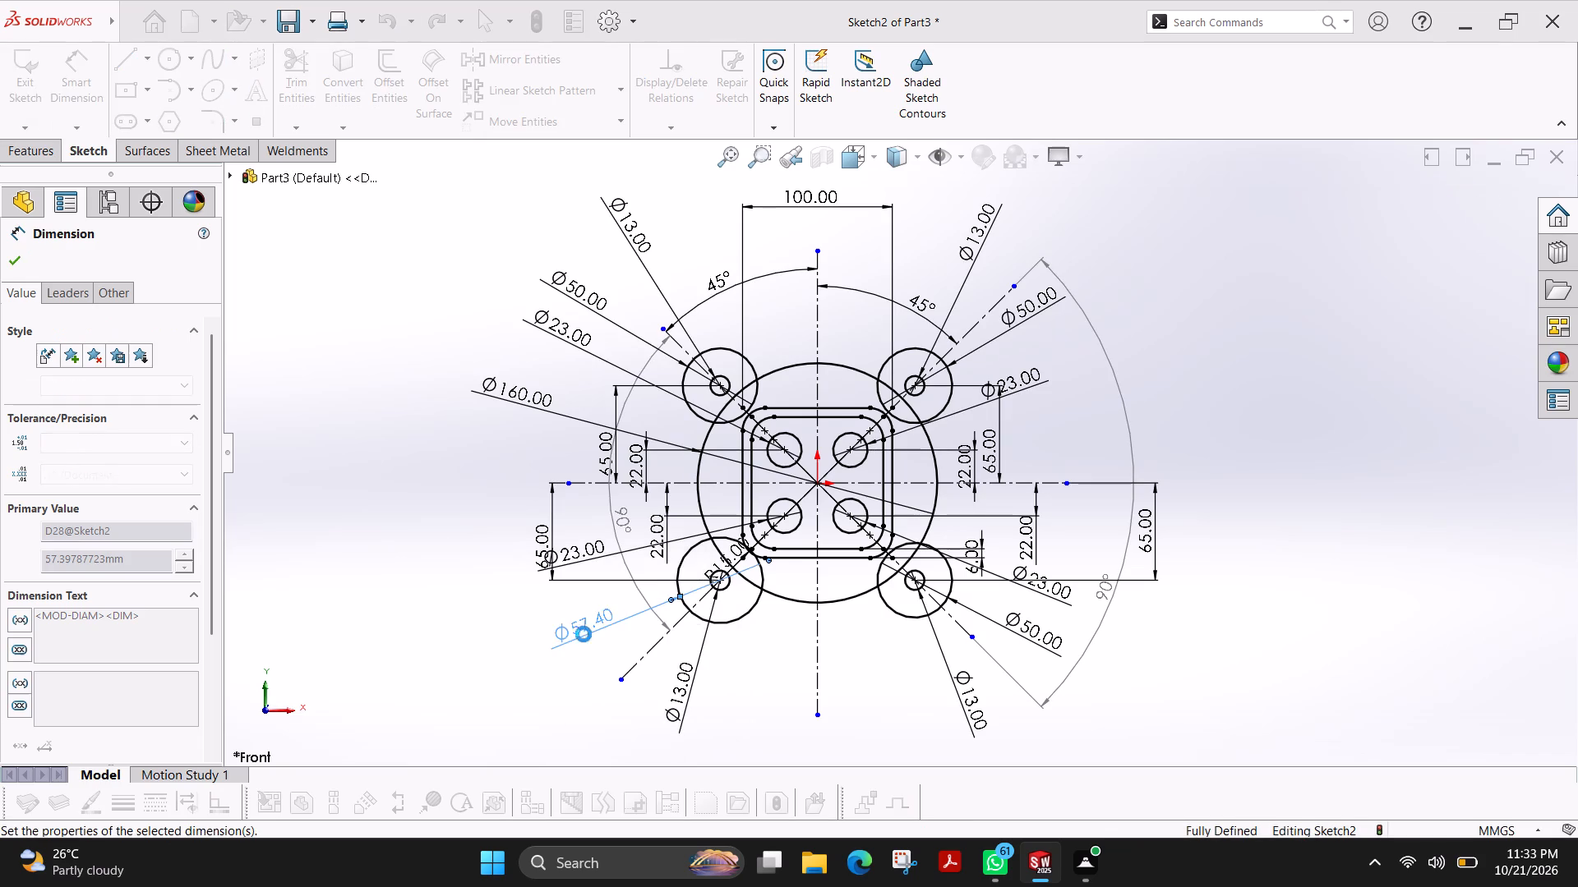
Sketch two lines, each about 51 mm long, tangent to opposite sides of the upper-left 50 mm circle and running toward the 160 mm circle.
{"action": "scroll", "coordinate": [954, 479], "scroll_direction": "up", "scroll_amount": 2}
{"action": "scroll", "coordinate": [953, 478], "scroll_direction": "down", "scroll_amount": 3}
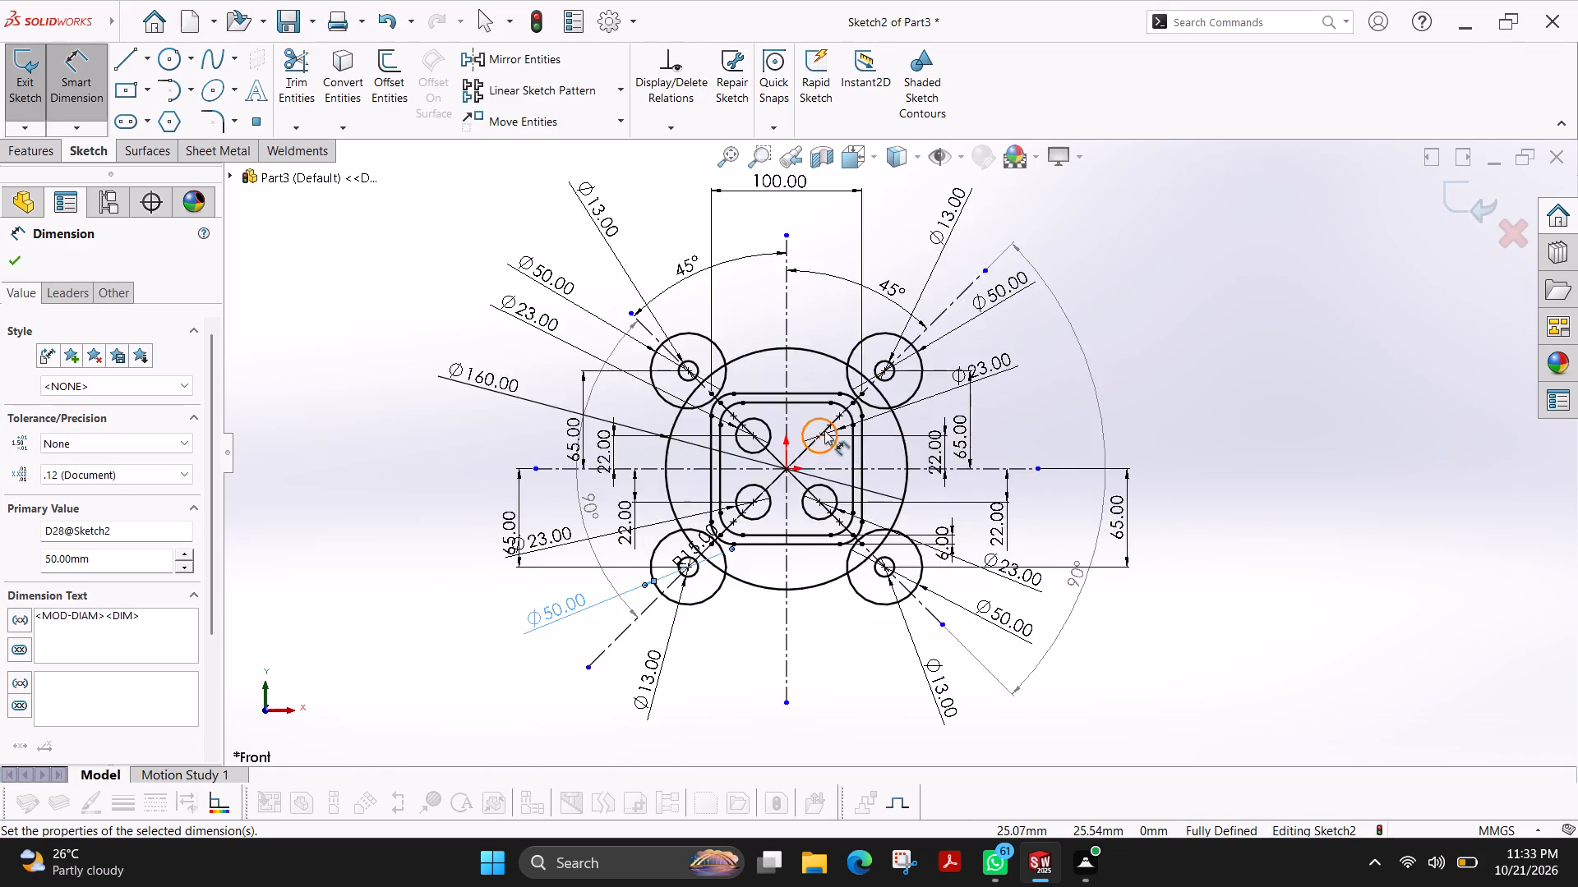
{"action": "scroll", "coordinate": [824, 430], "scroll_direction": "down", "scroll_amount": 2}
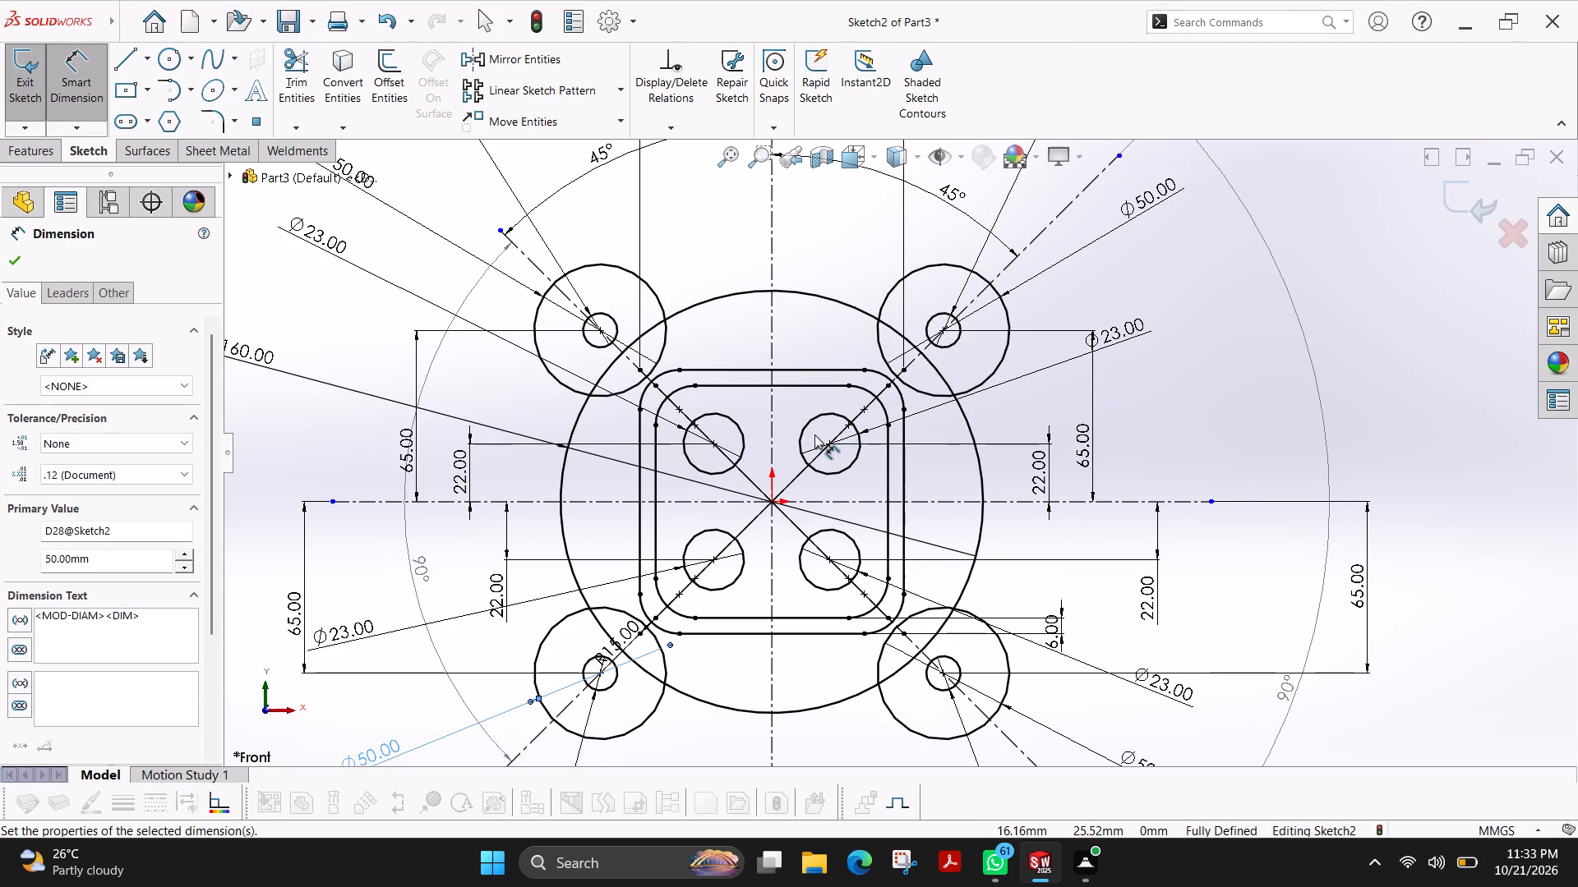
{"action": "left_click", "coordinate": [122, 67]}
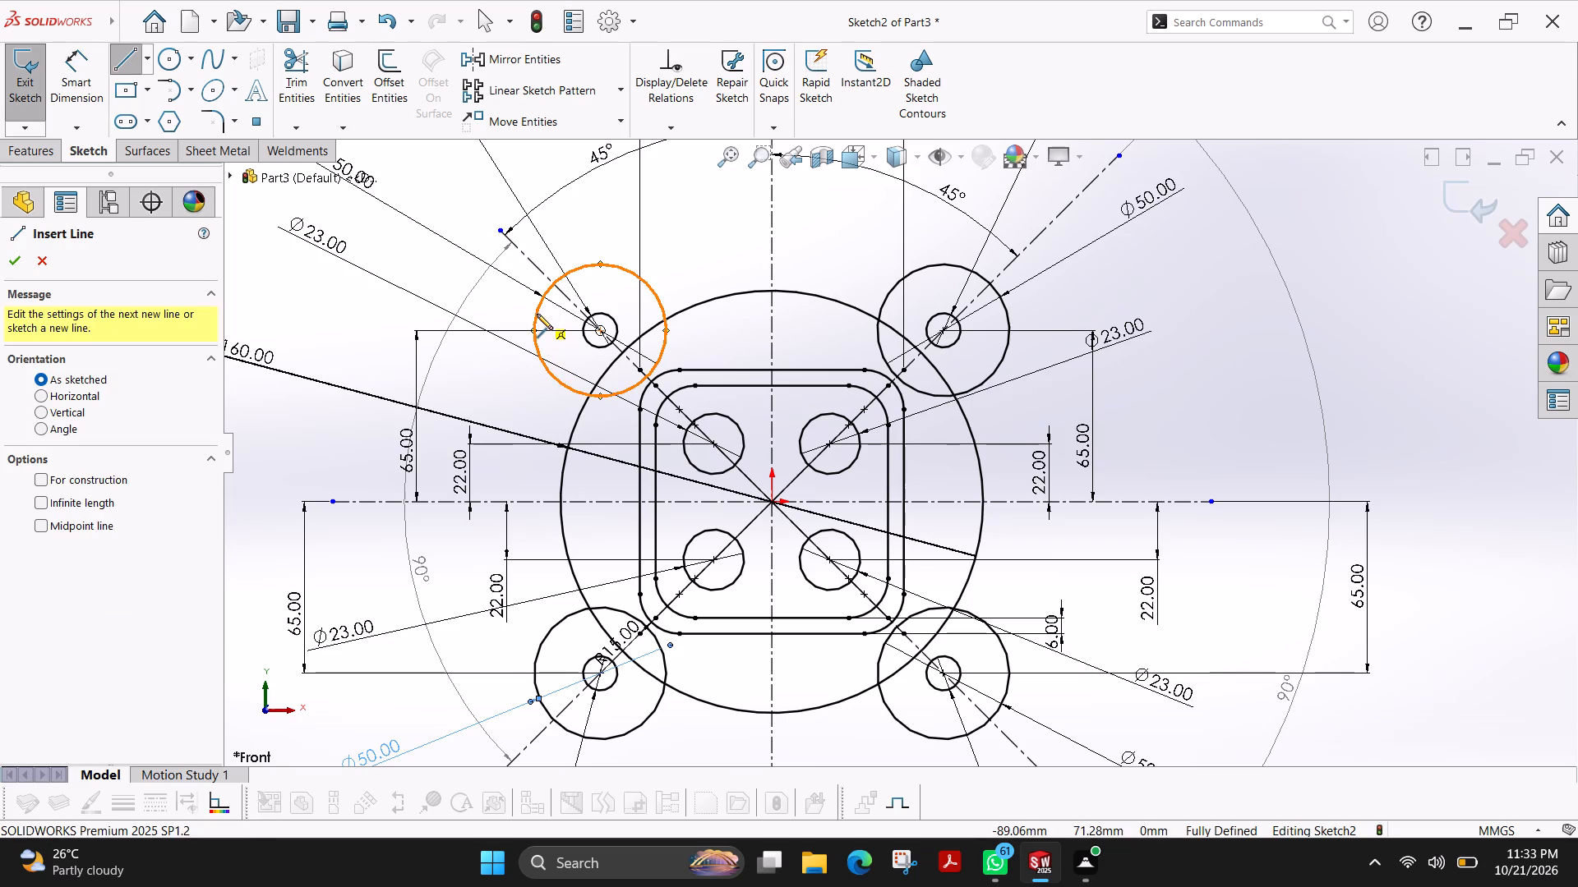
{"action": "left_click", "coordinate": [537, 314]}
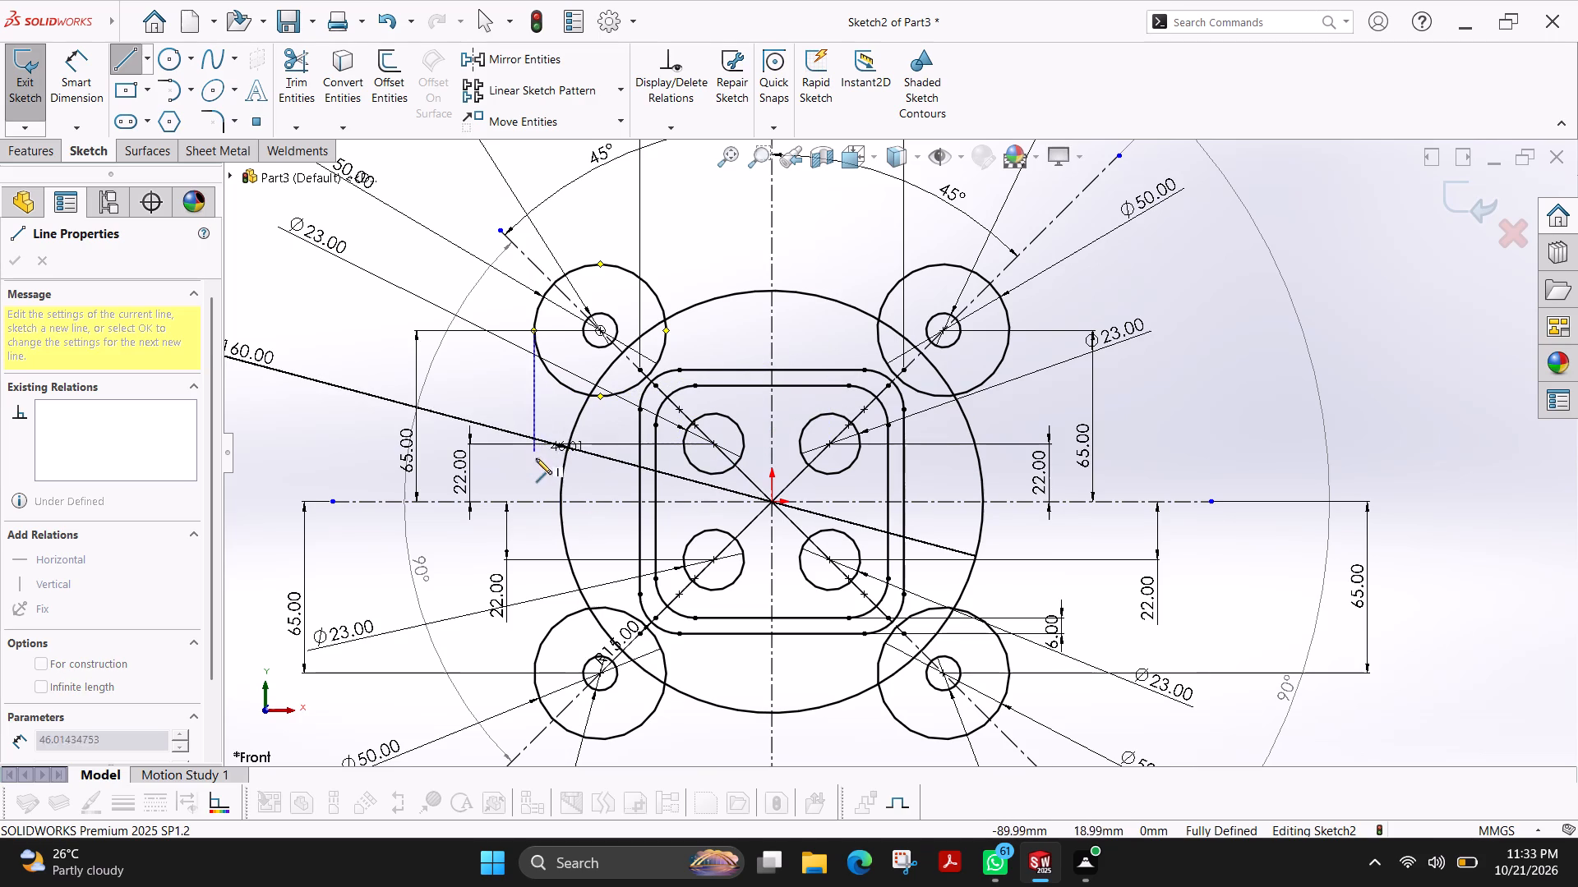
{"action": "left_click", "coordinate": [585, 479]}
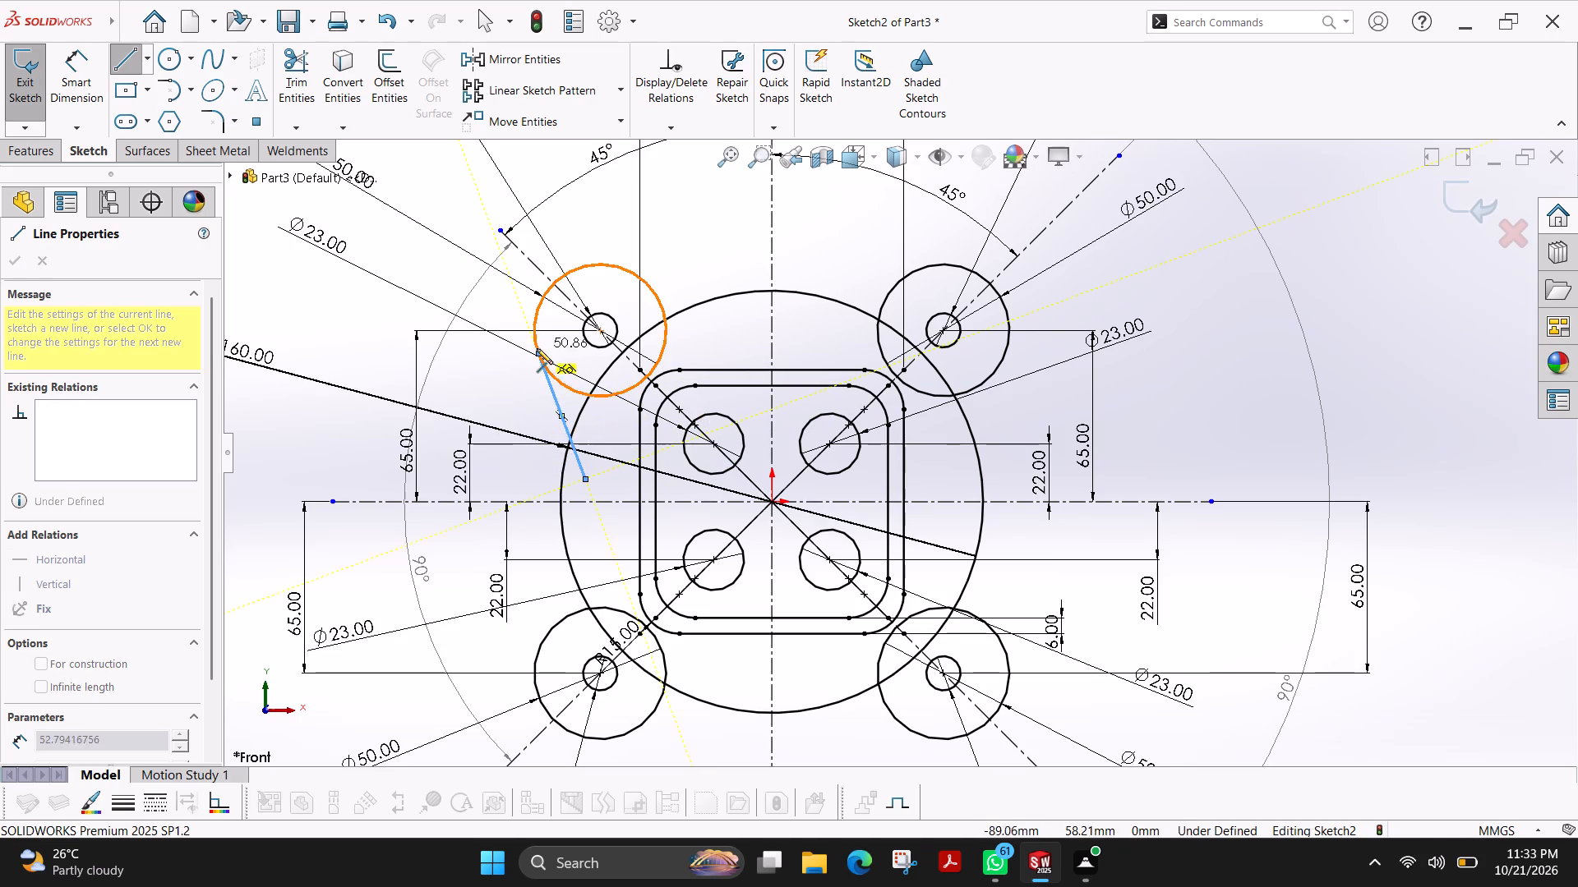
{"action": "key", "text": "Escape"}
{"action": "left_click", "coordinate": [131, 70]}
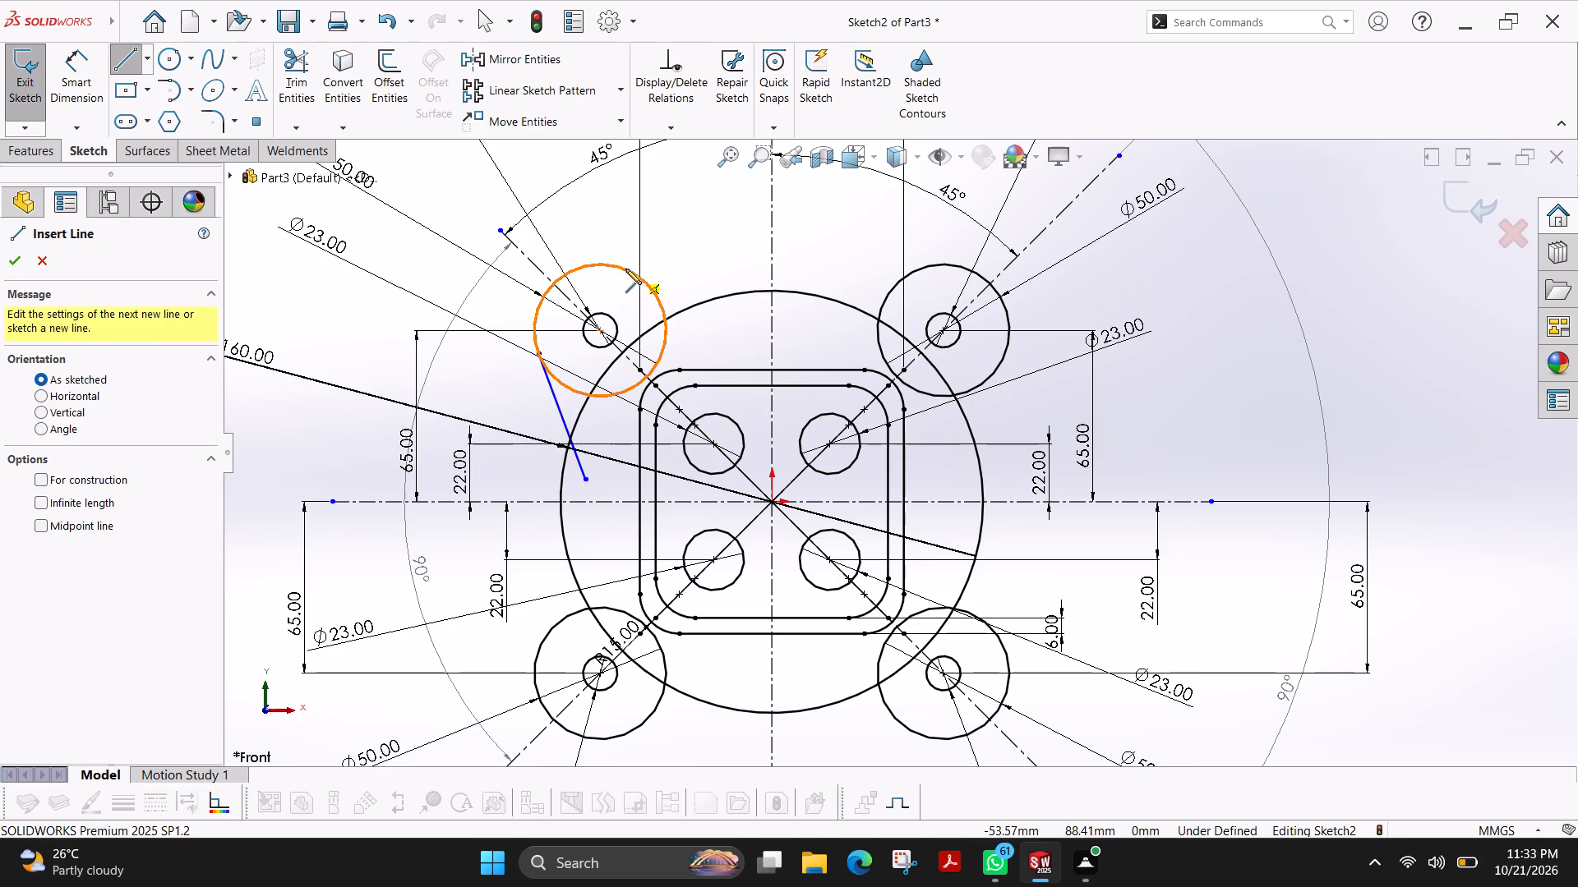
{"action": "left_click", "coordinate": [619, 266]}
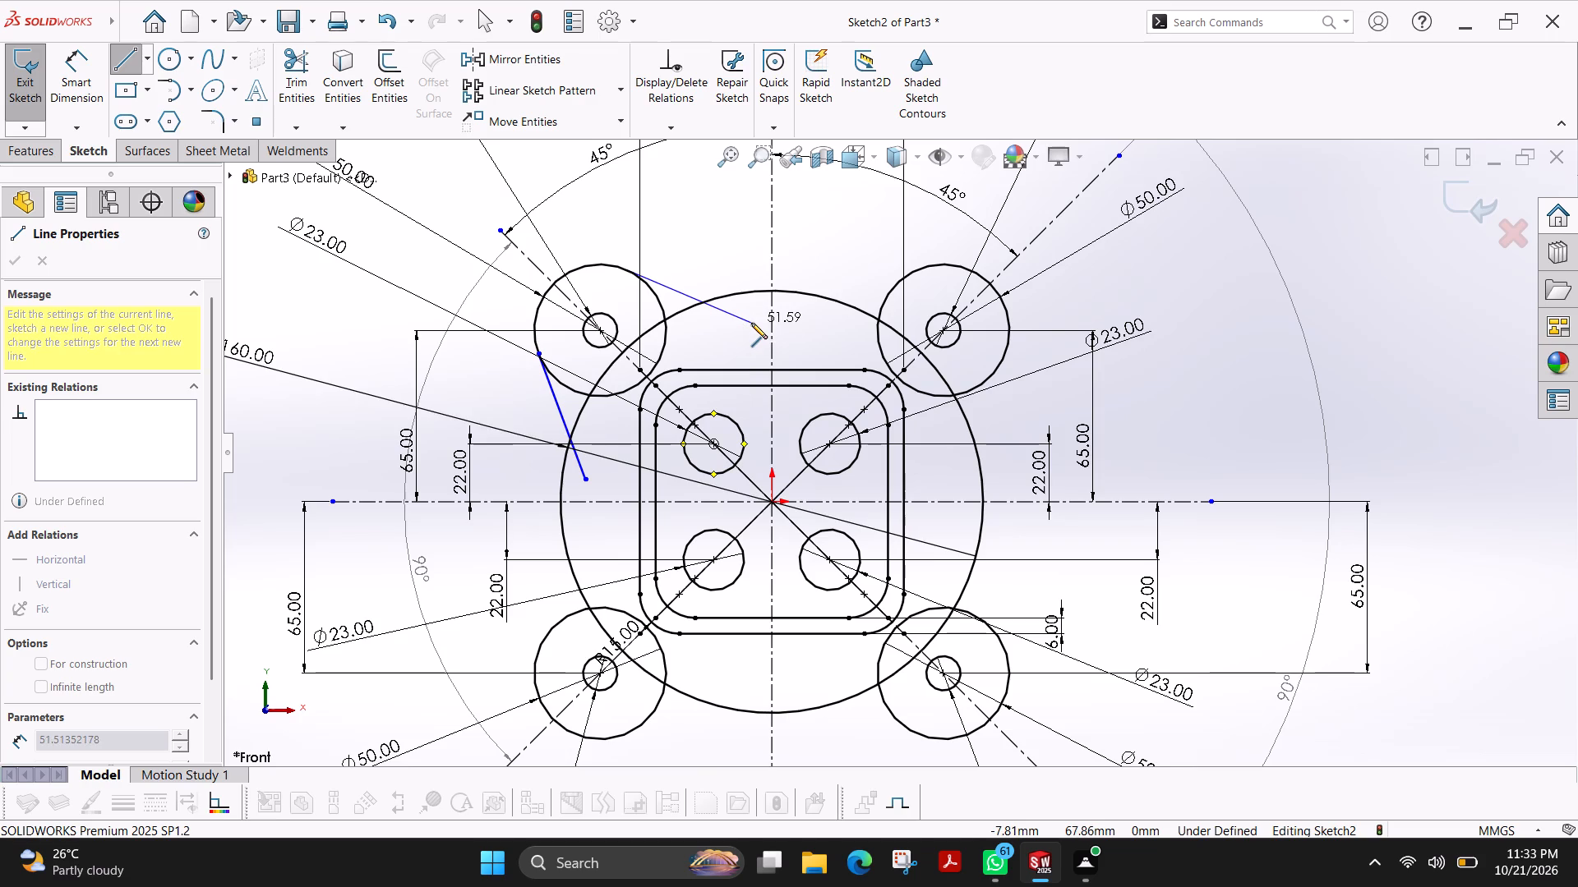
{"action": "left_click", "coordinate": [751, 323]}
{"action": "key", "text": "Escape"}
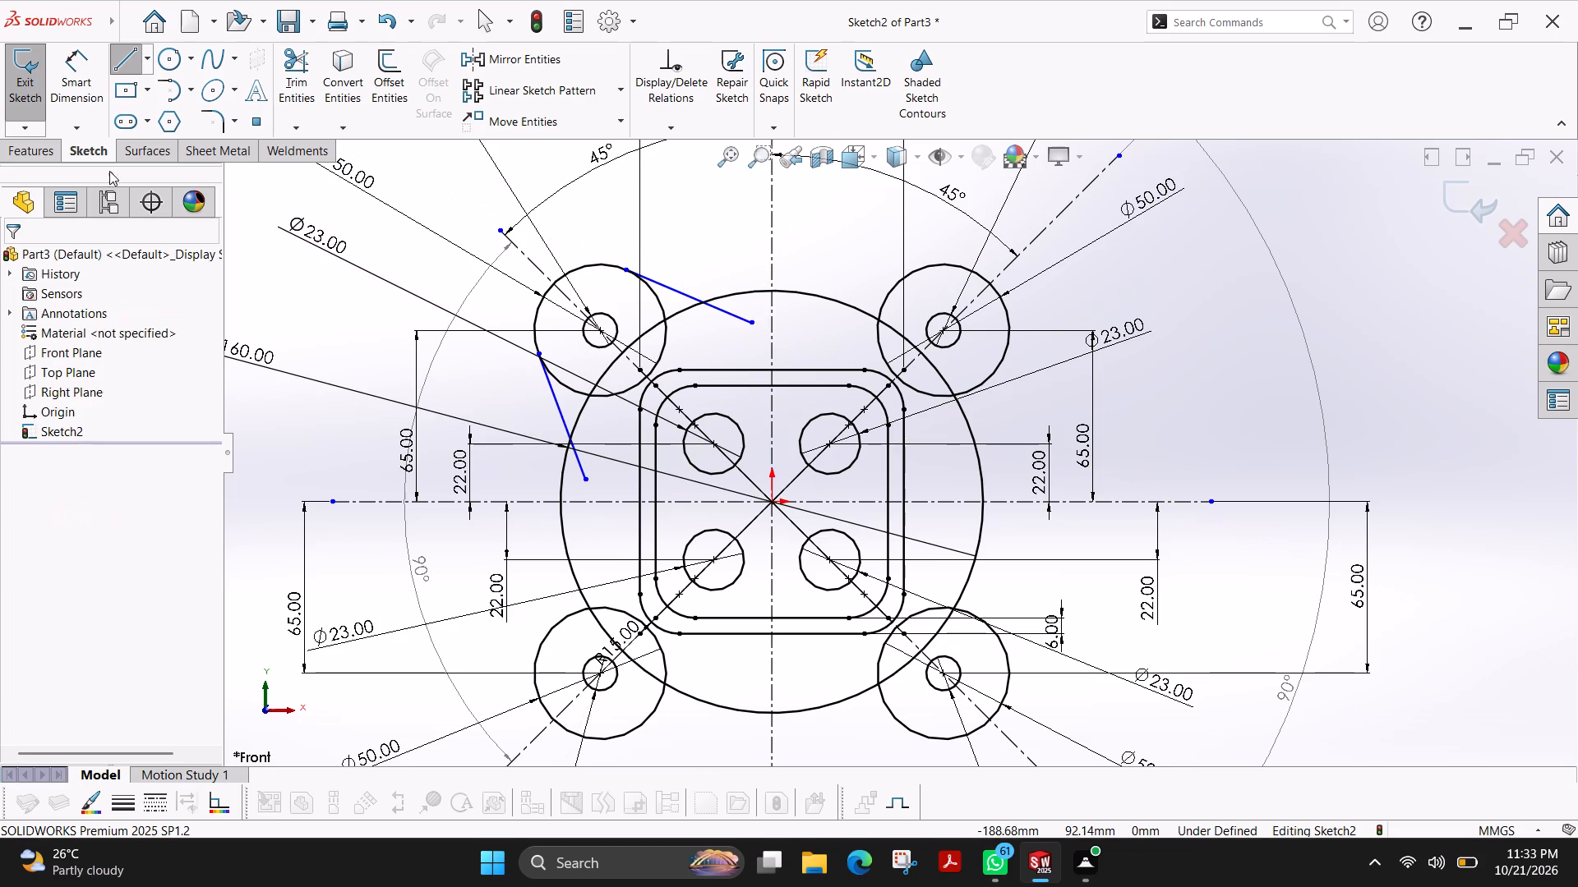
Dimension the angle between the two tangent lines of the upper-left 50 mm circle at 60°.
{"action": "left_click", "coordinate": [81, 84]}
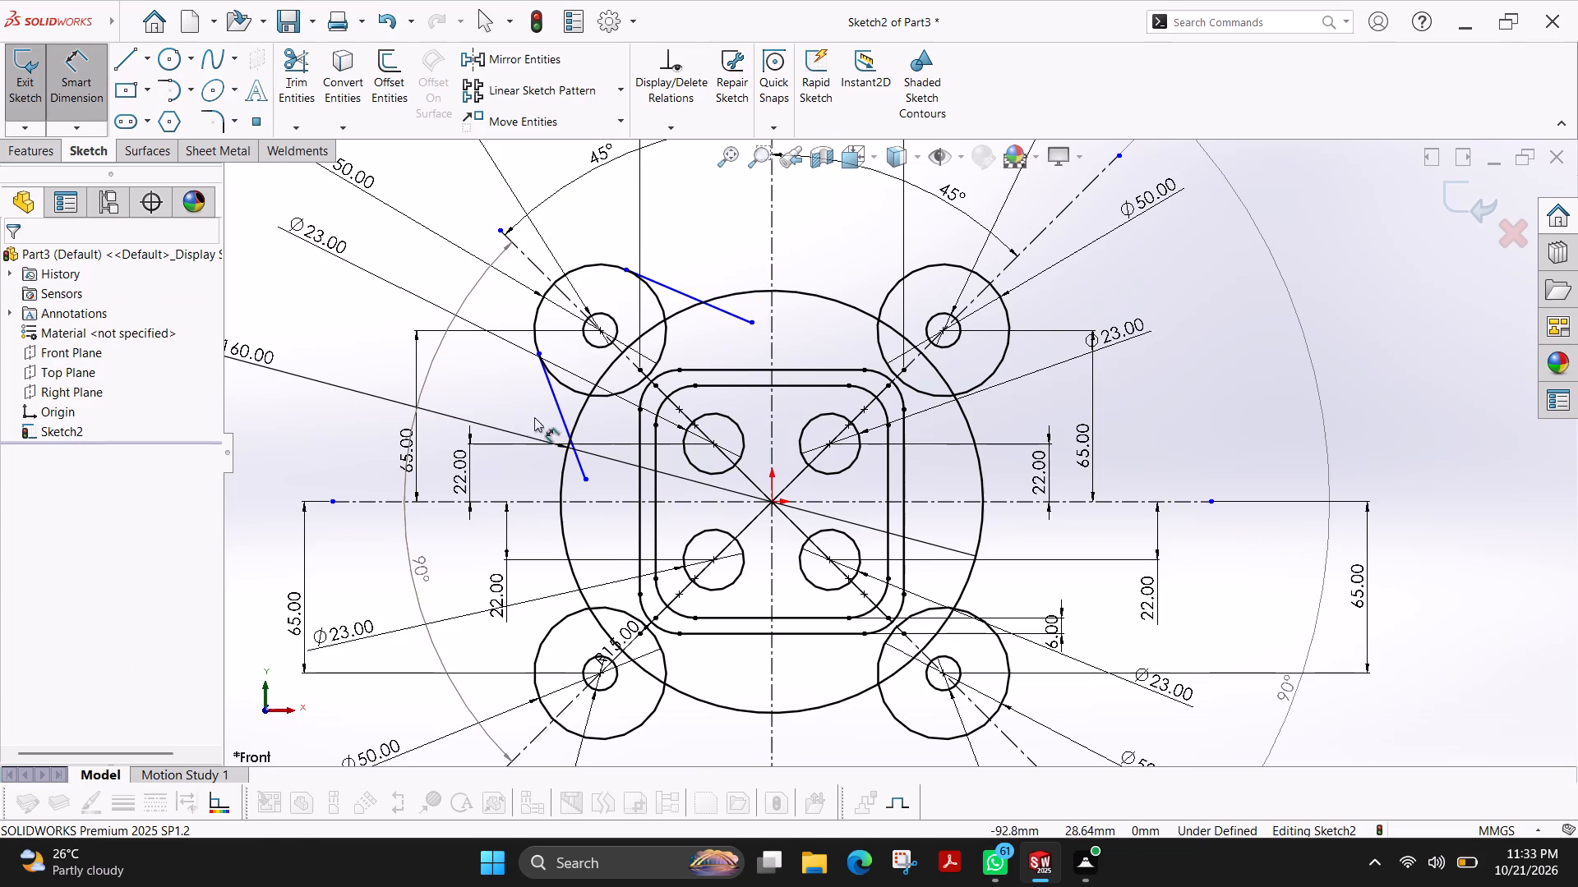
{"action": "left_click", "coordinate": [561, 416]}
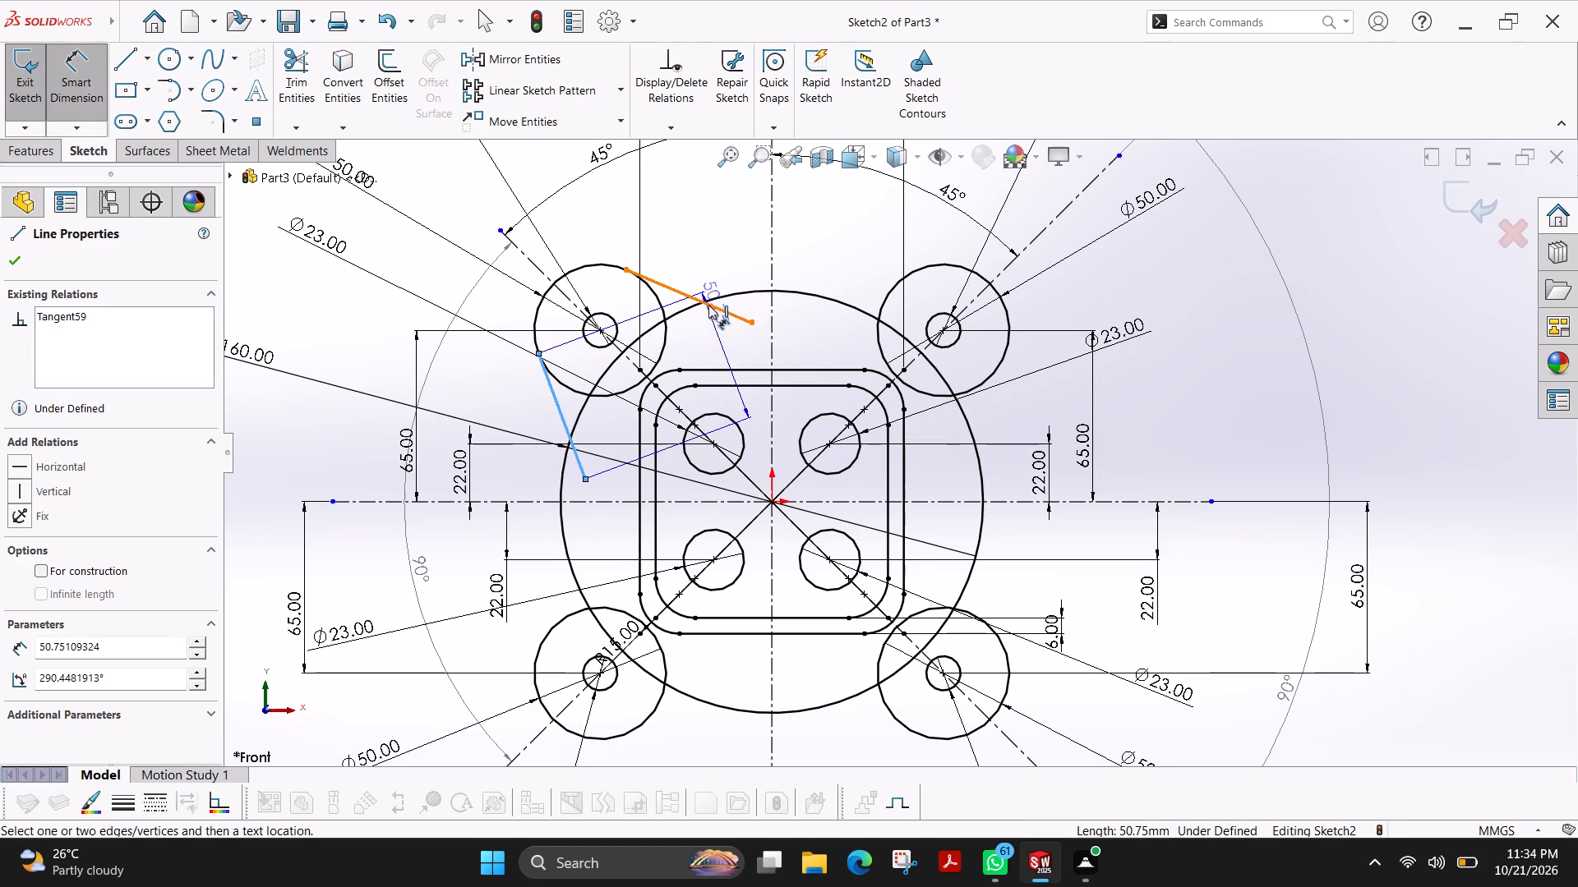
{"action": "left_click", "coordinate": [733, 311]}
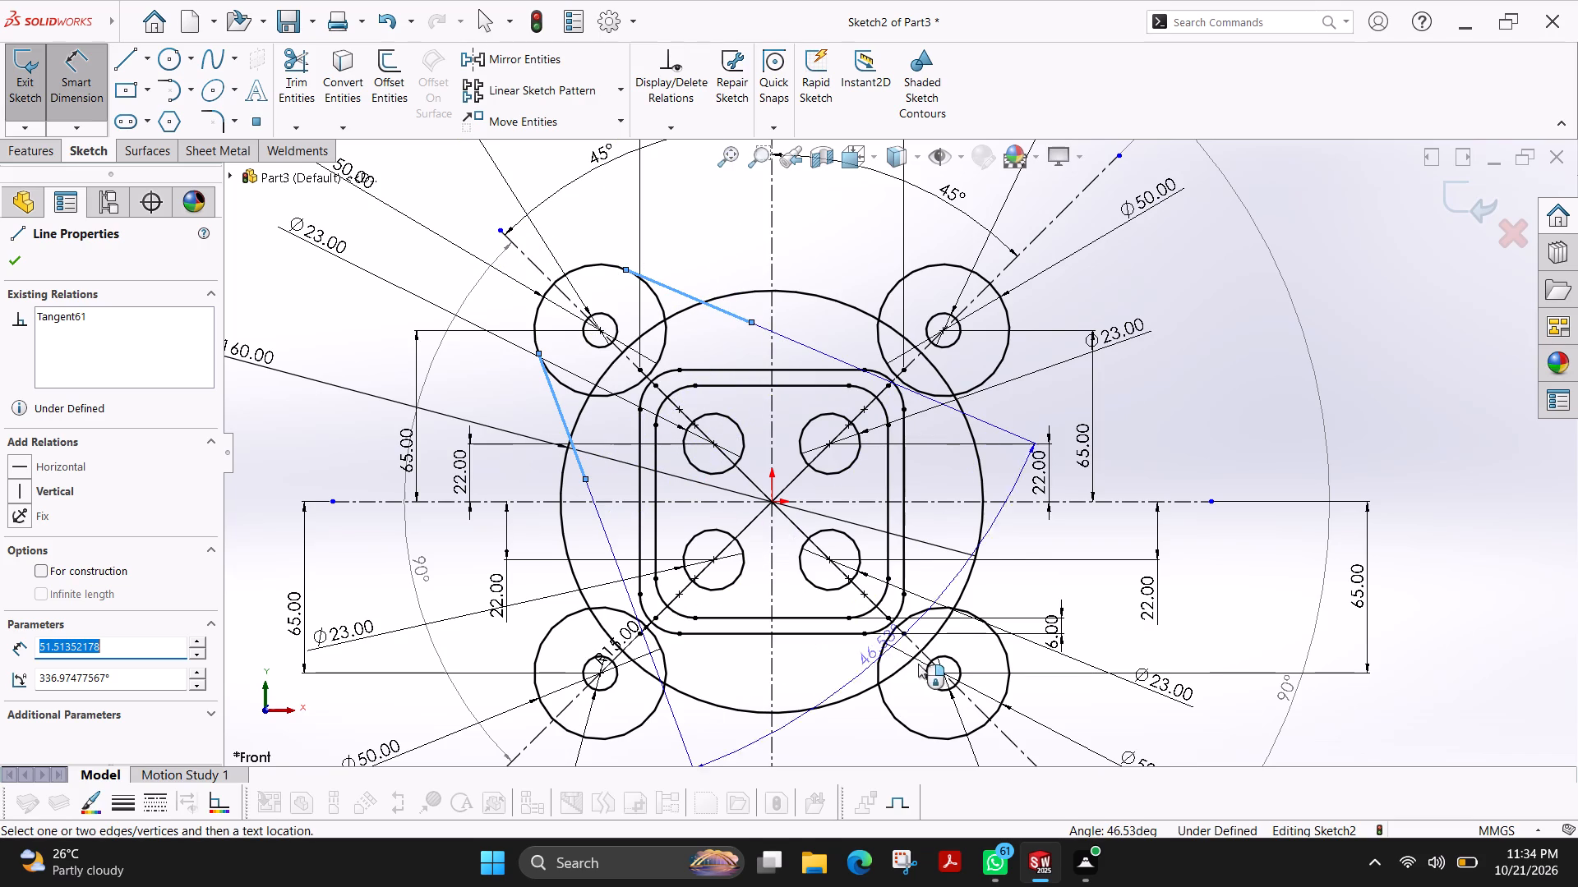
{"action": "scroll", "coordinate": [992, 699], "scroll_direction": "up", "scroll_amount": 2}
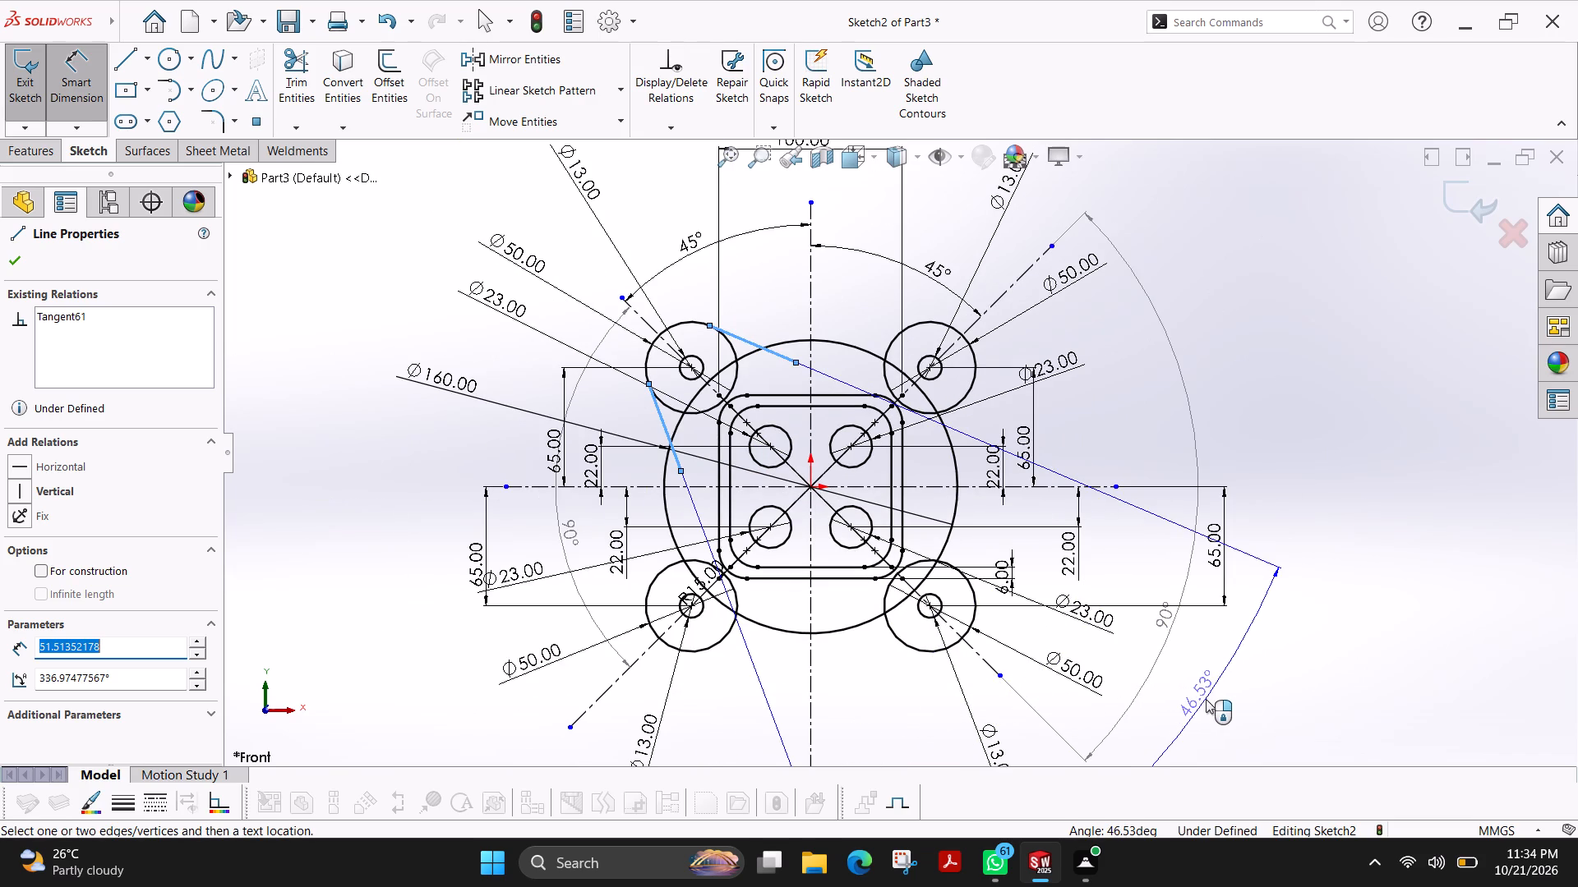
{"action": "left_click", "coordinate": [1206, 699]}
{"action": "key", "text": "6"}
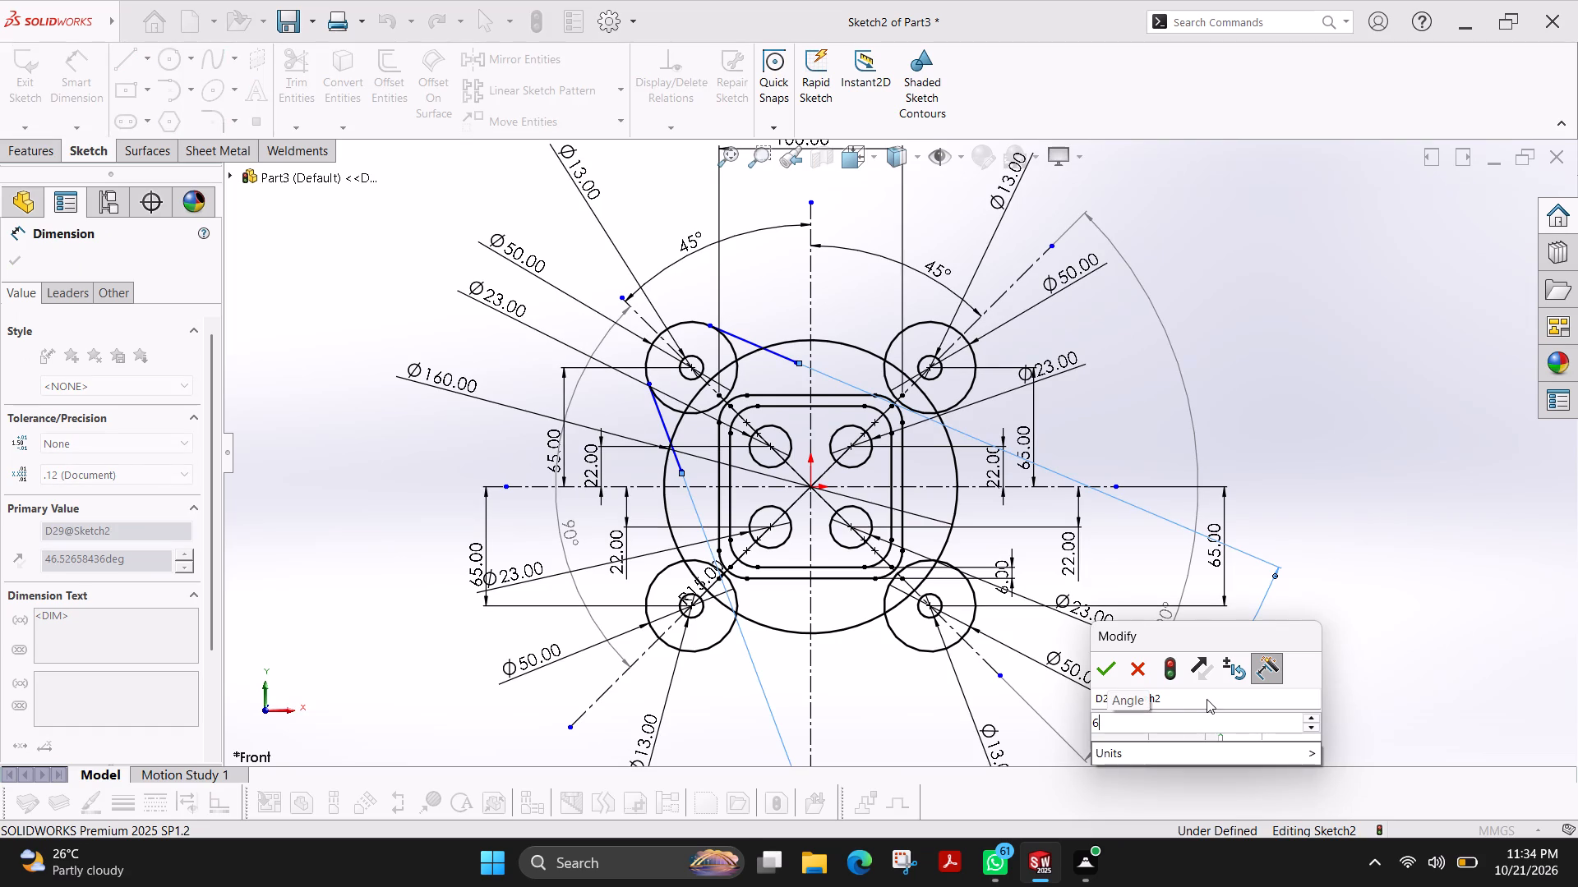
{"action": "key", "text": "0"}
{"action": "key", "text": "Return"}
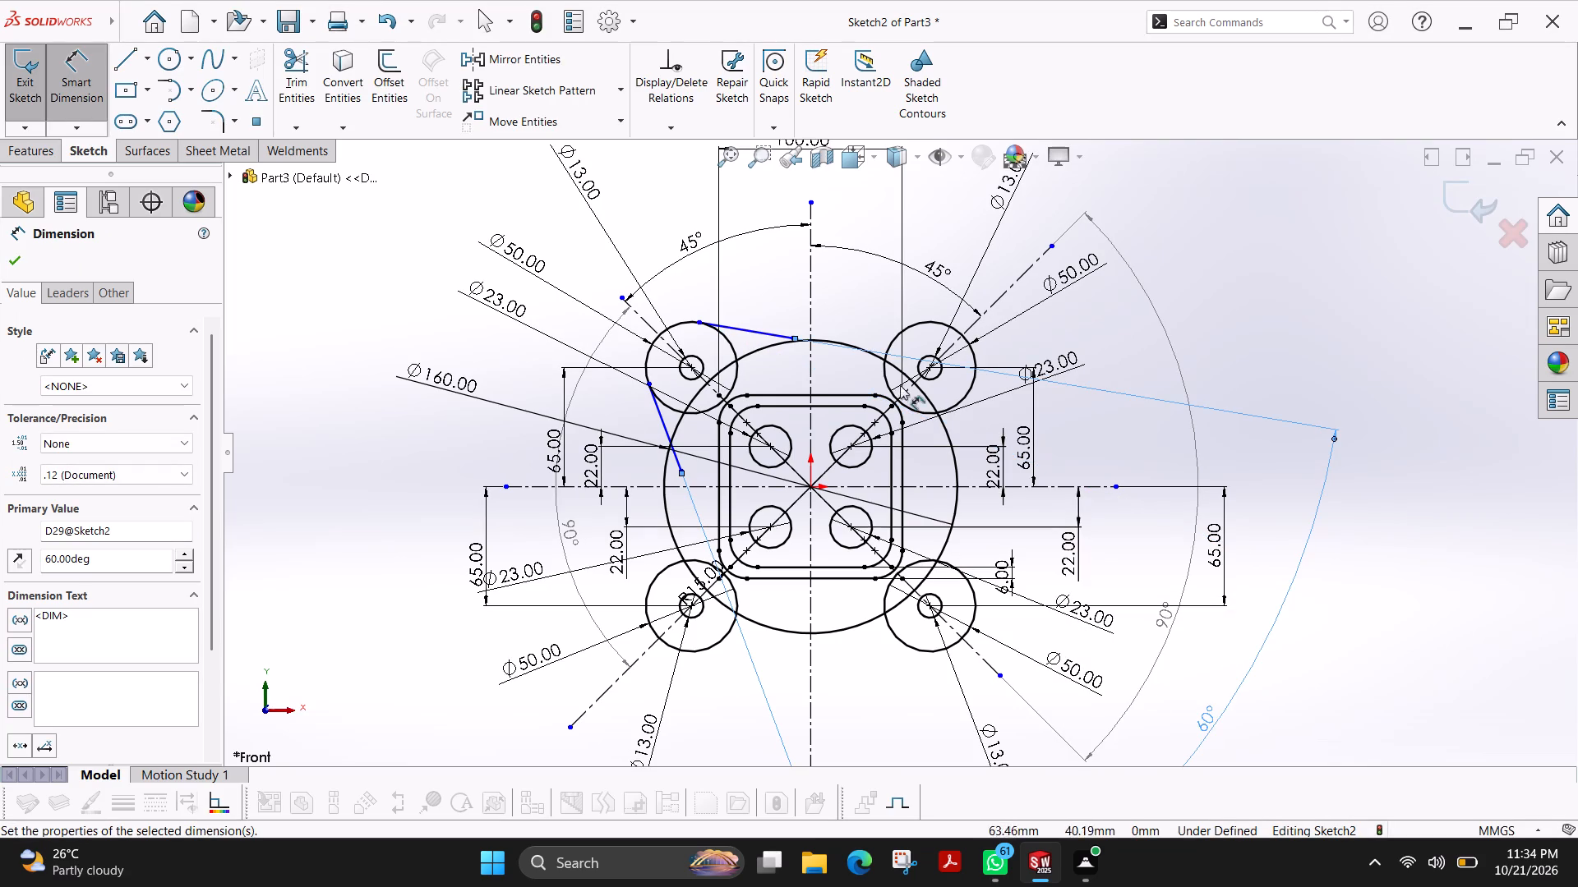
Dimension the angle between the steeper tangent line and the diagonal centerline through the upper-left circle at 30°.
{"action": "scroll", "coordinate": [797, 388], "scroll_direction": "down", "scroll_amount": 5}
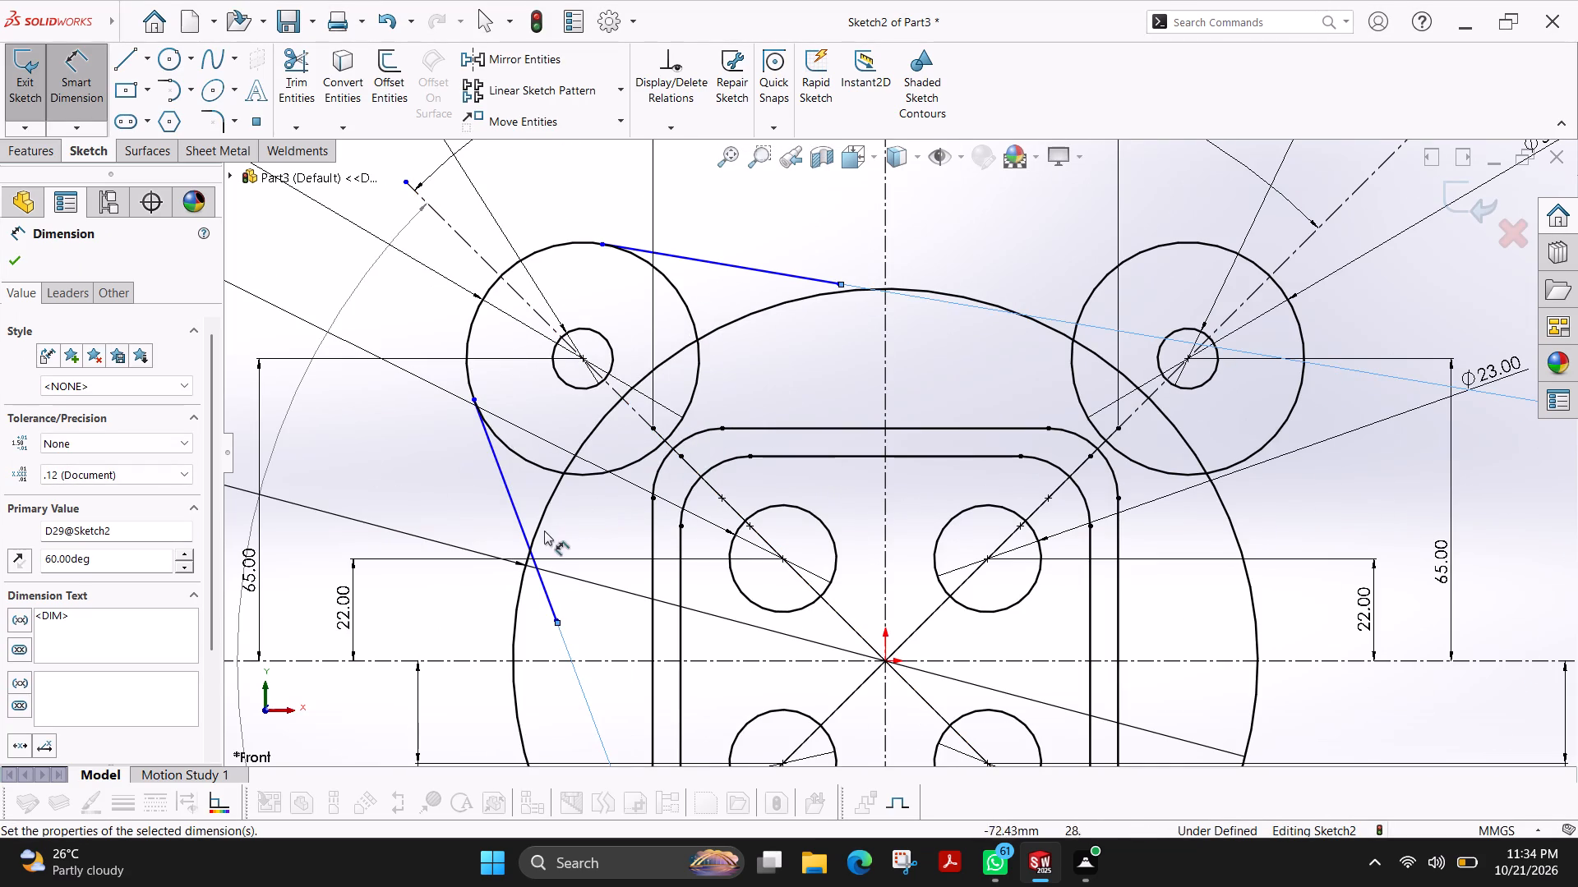
{"action": "left_click", "coordinate": [518, 527]}
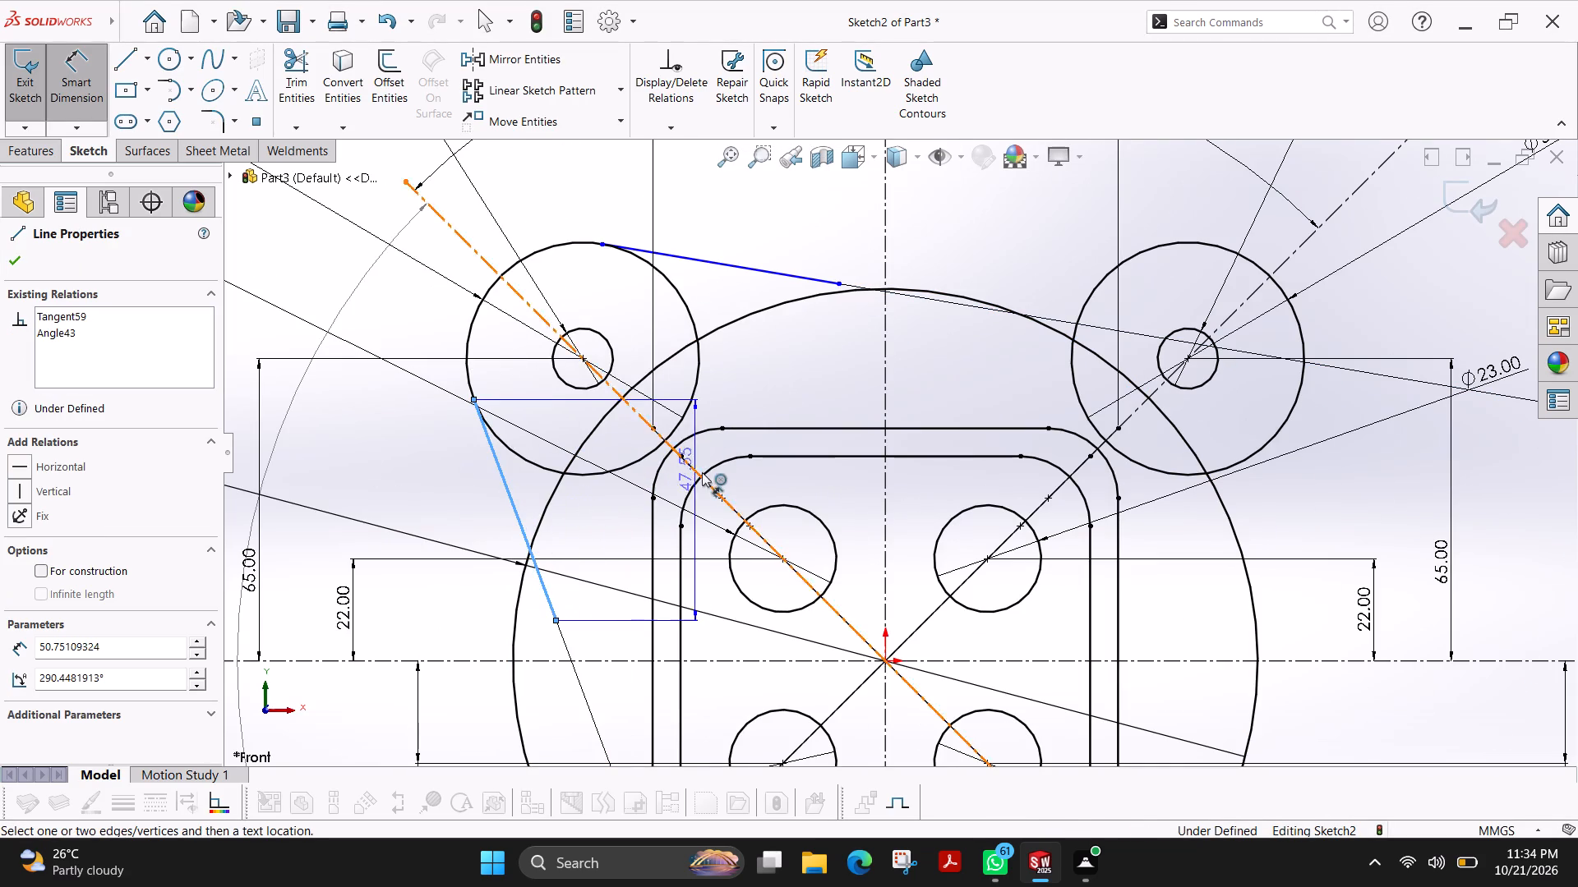
{"action": "left_click", "coordinate": [687, 465]}
{"action": "scroll", "coordinate": [698, 554], "scroll_direction": "up", "scroll_amount": 3}
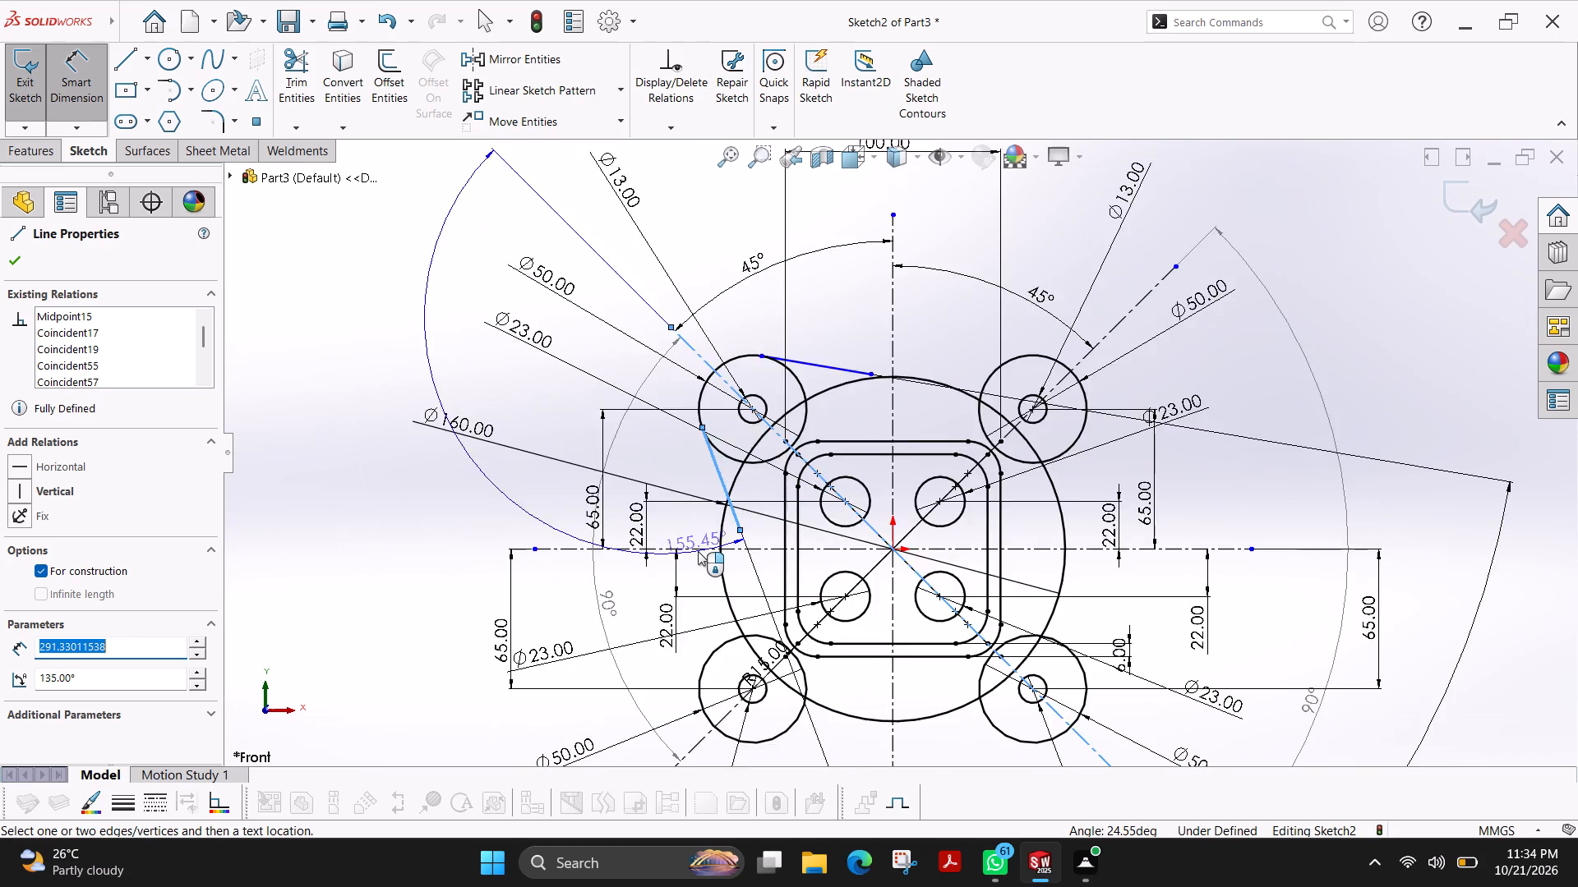
{"action": "scroll", "coordinate": [698, 551], "scroll_direction": "up", "scroll_amount": 3}
{"action": "left_click", "coordinate": [976, 686]}
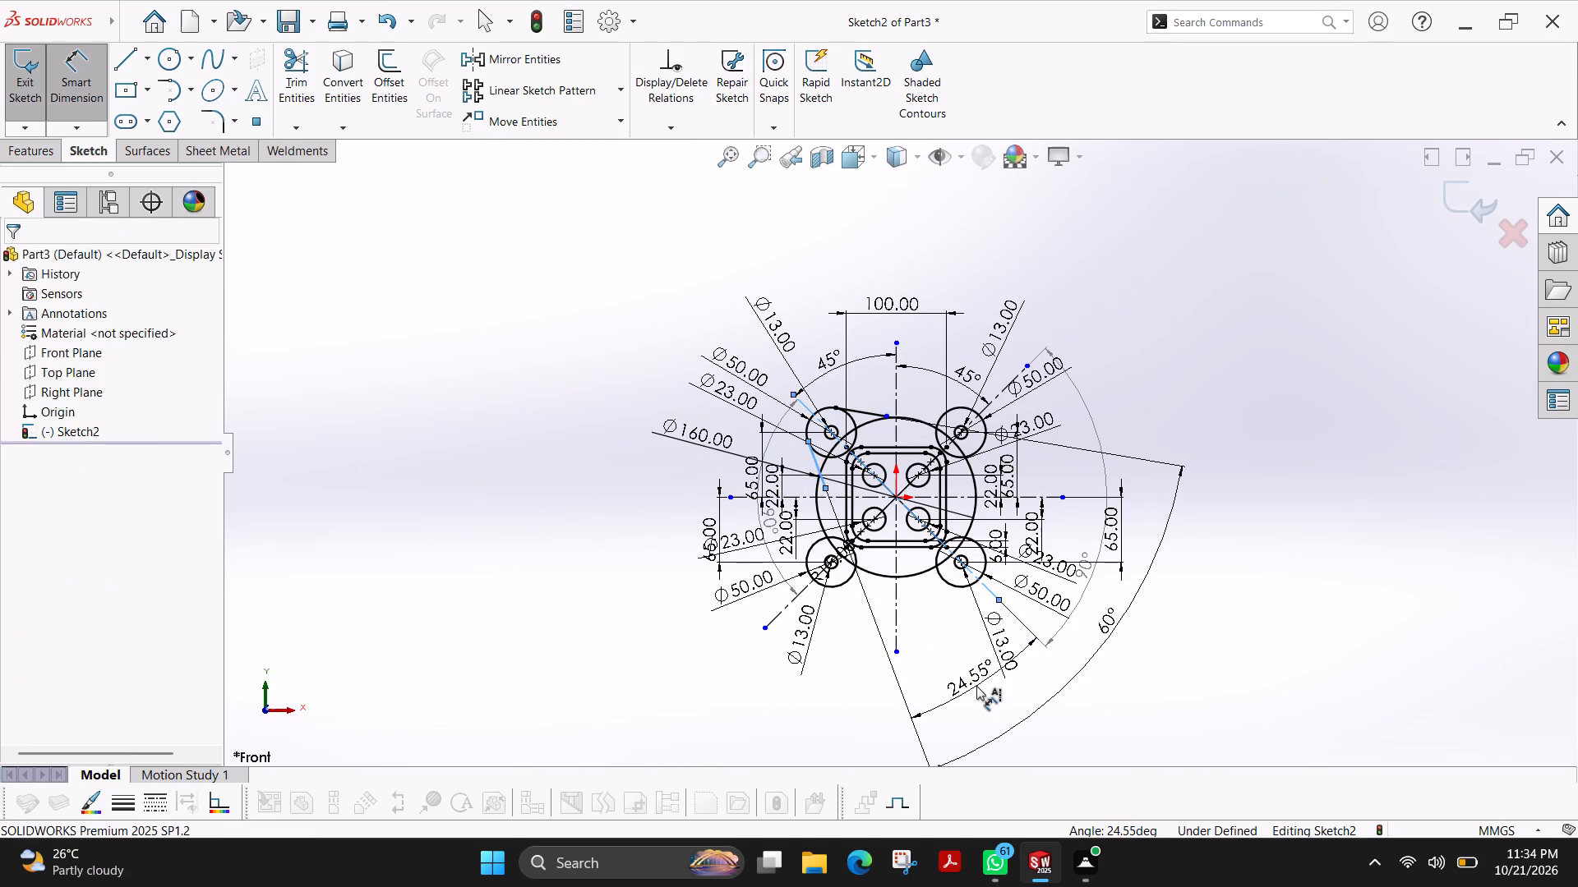
{"action": "type", "text": "30"}
{"action": "key", "text": "Return"}
Mirror the two tangent lines of the upper-left circle about the vertical centerline, keeping the originals.
{"action": "scroll", "coordinate": [874, 469], "scroll_direction": "down", "scroll_amount": 2}
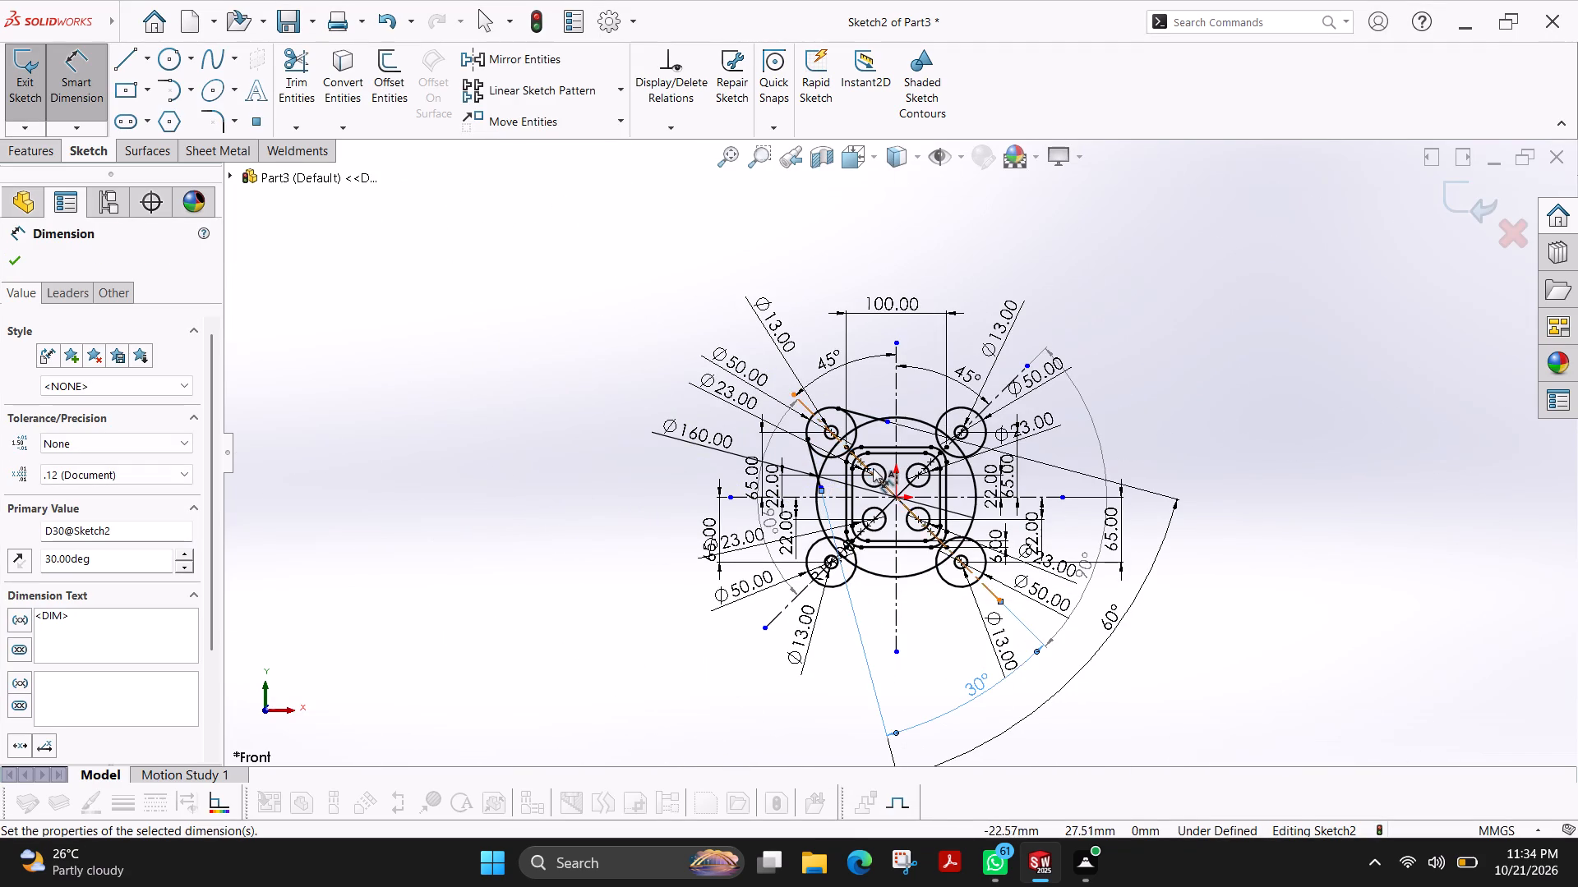
{"action": "scroll", "coordinate": [873, 468], "scroll_direction": "down", "scroll_amount": 2}
{"action": "scroll", "coordinate": [866, 399], "scroll_direction": "down", "scroll_amount": 4}
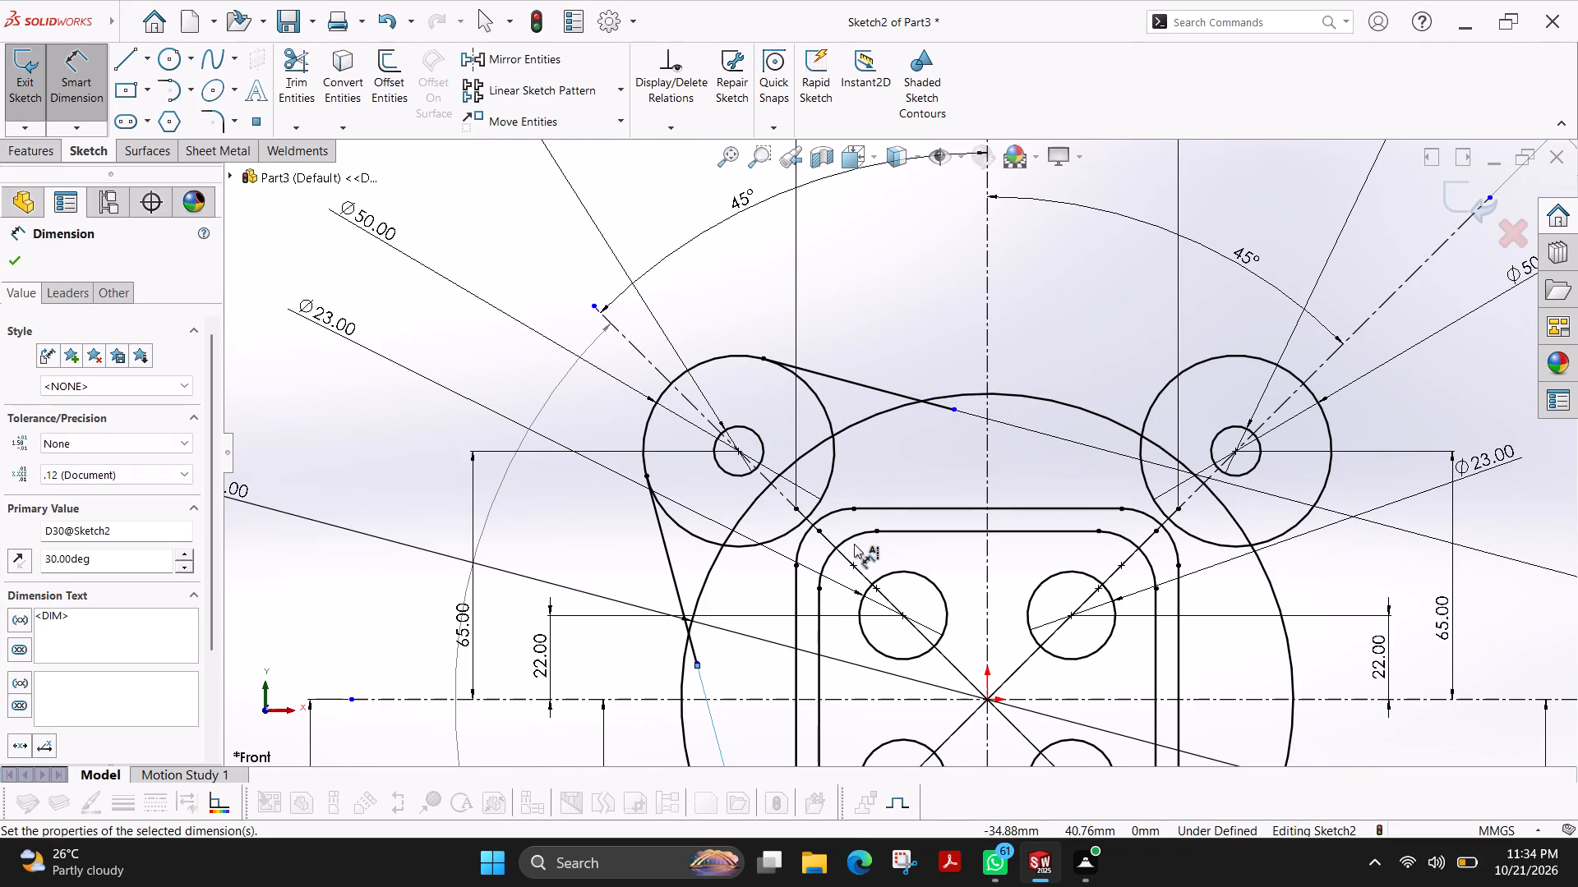
{"action": "scroll", "coordinate": [956, 443], "scroll_direction": "up", "scroll_amount": 1}
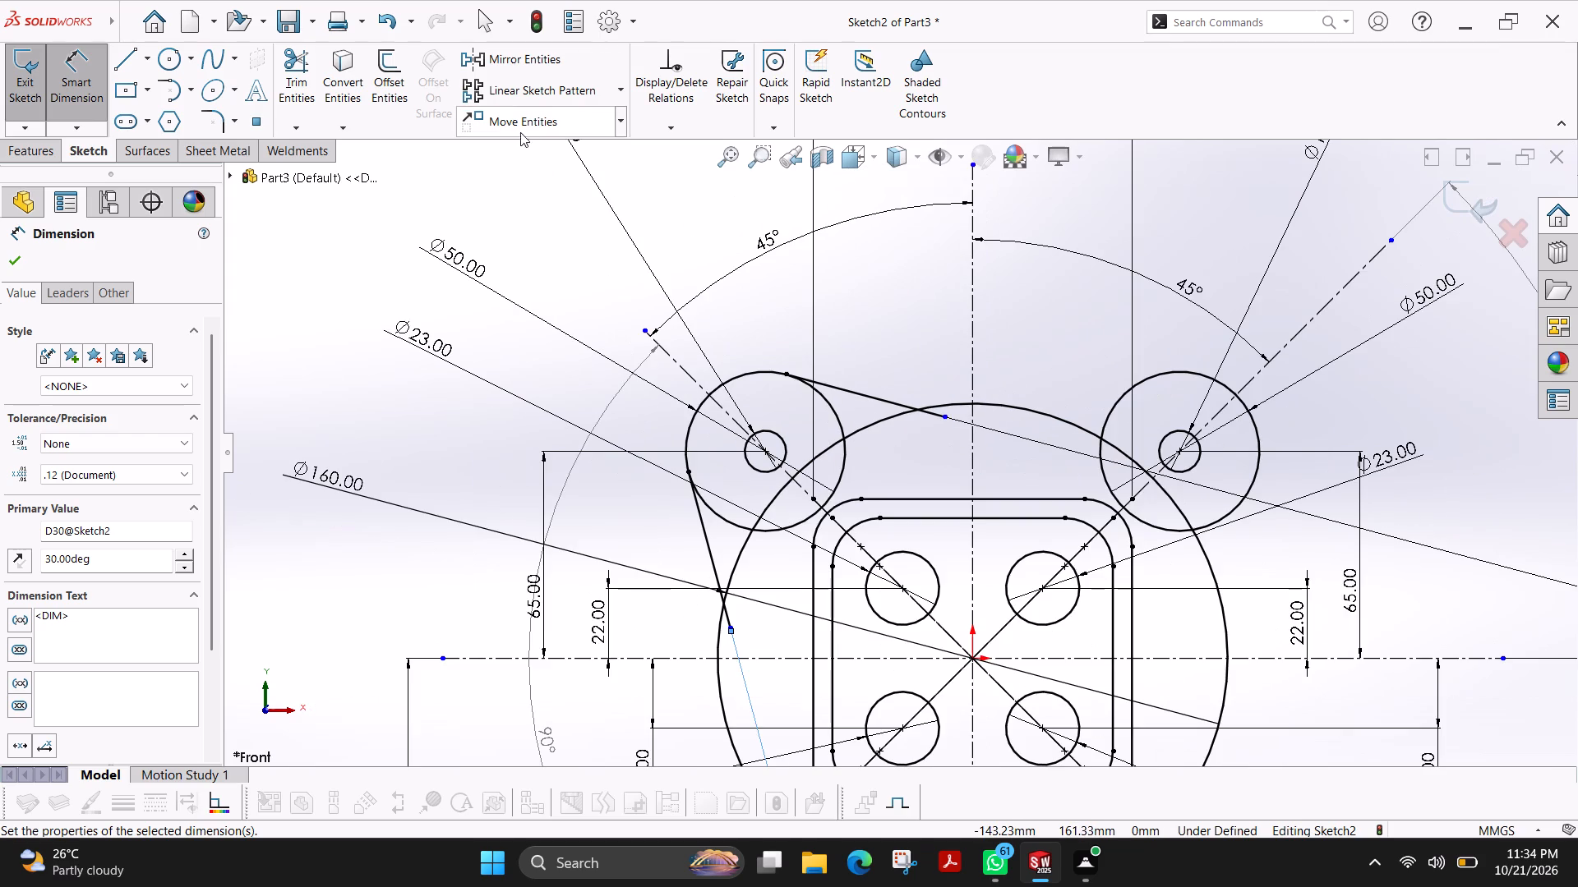
{"action": "left_click", "coordinate": [524, 52]}
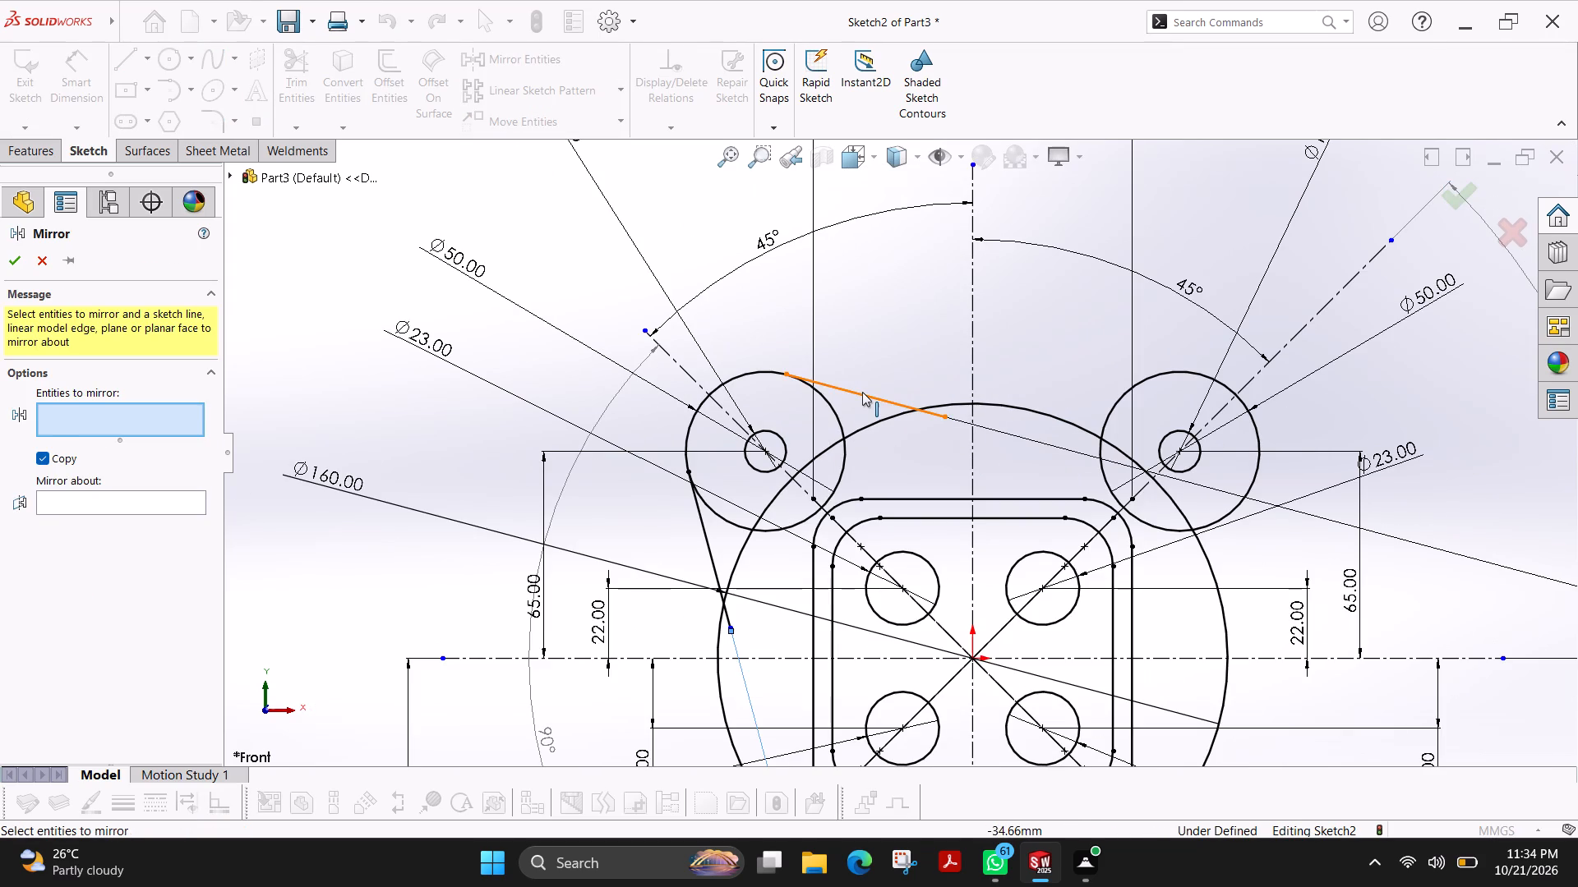
{"action": "left_click", "coordinate": [862, 392]}
{"action": "left_click", "coordinate": [705, 545]}
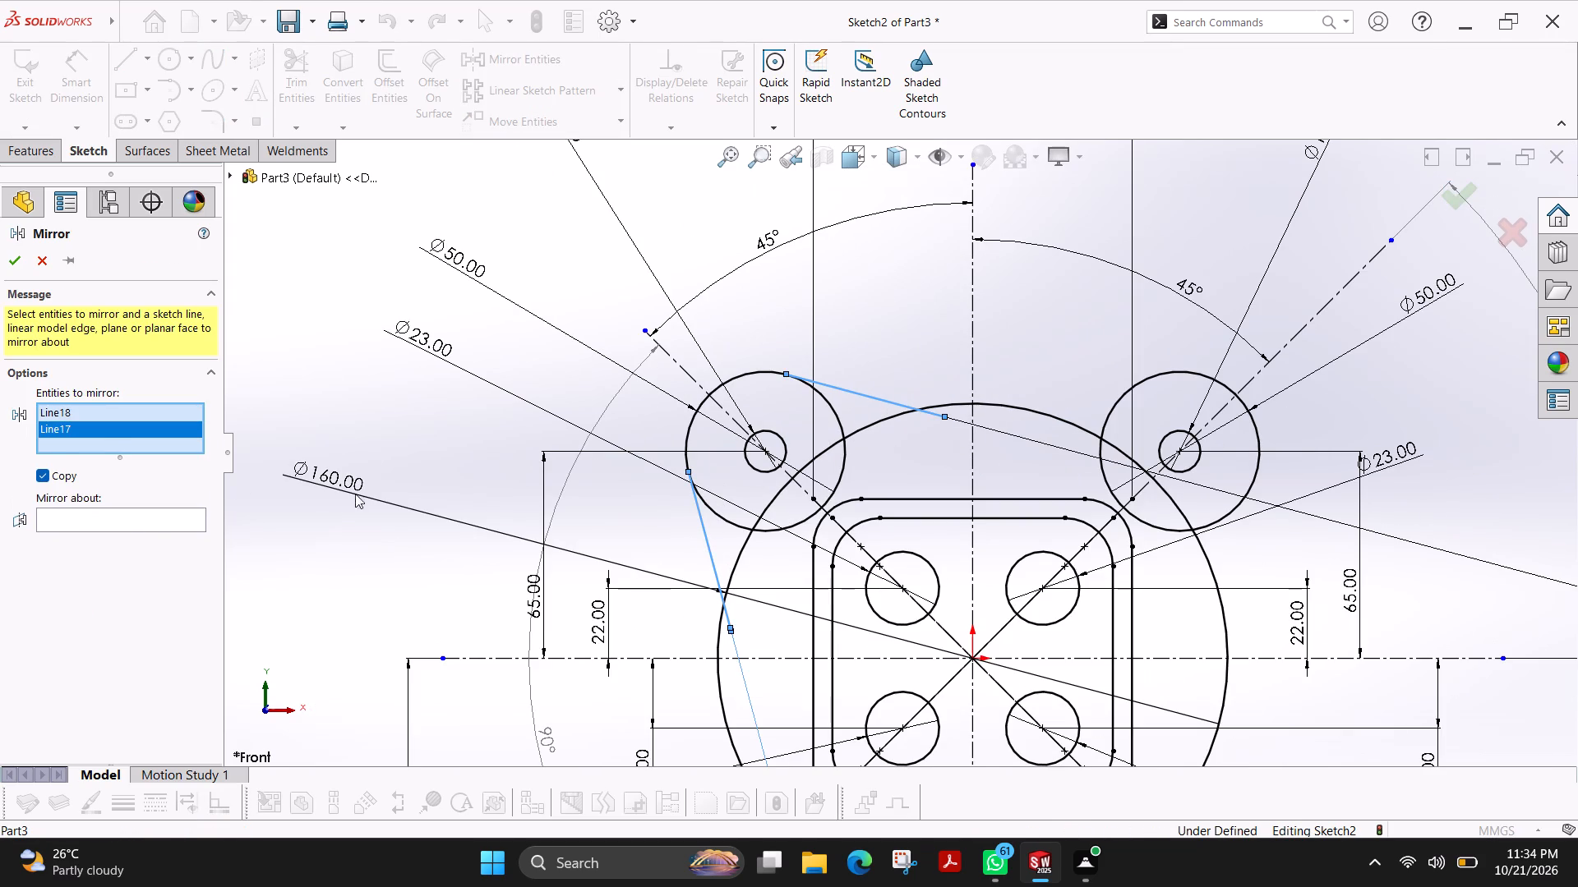
{"action": "left_click", "coordinate": [145, 522]}
{"action": "left_click", "coordinate": [976, 306]}
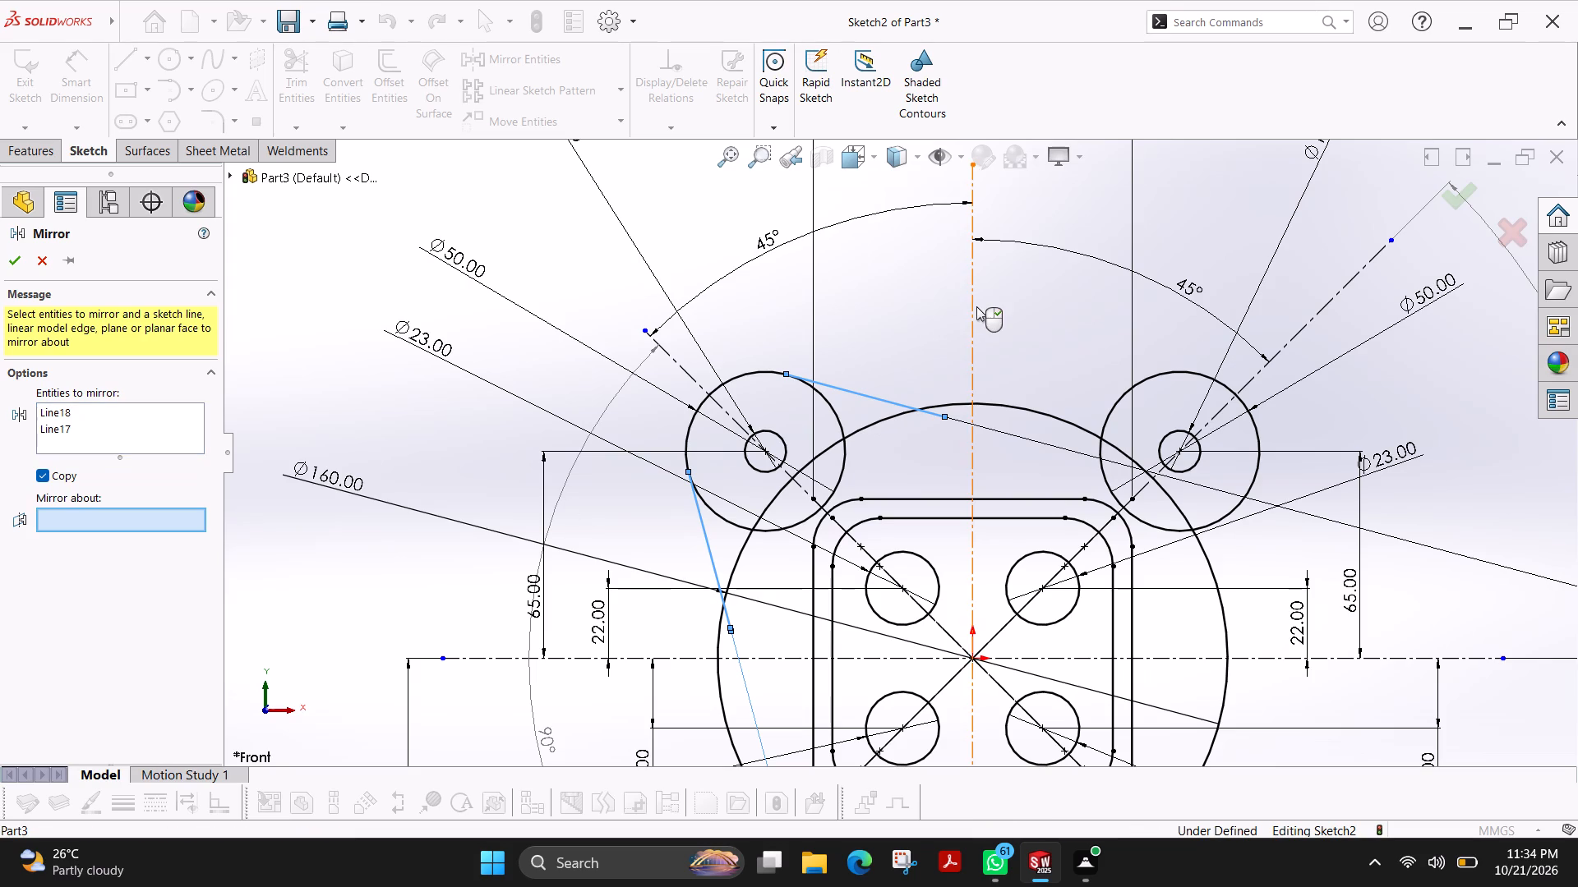
{"action": "left_click", "coordinate": [17, 266]}
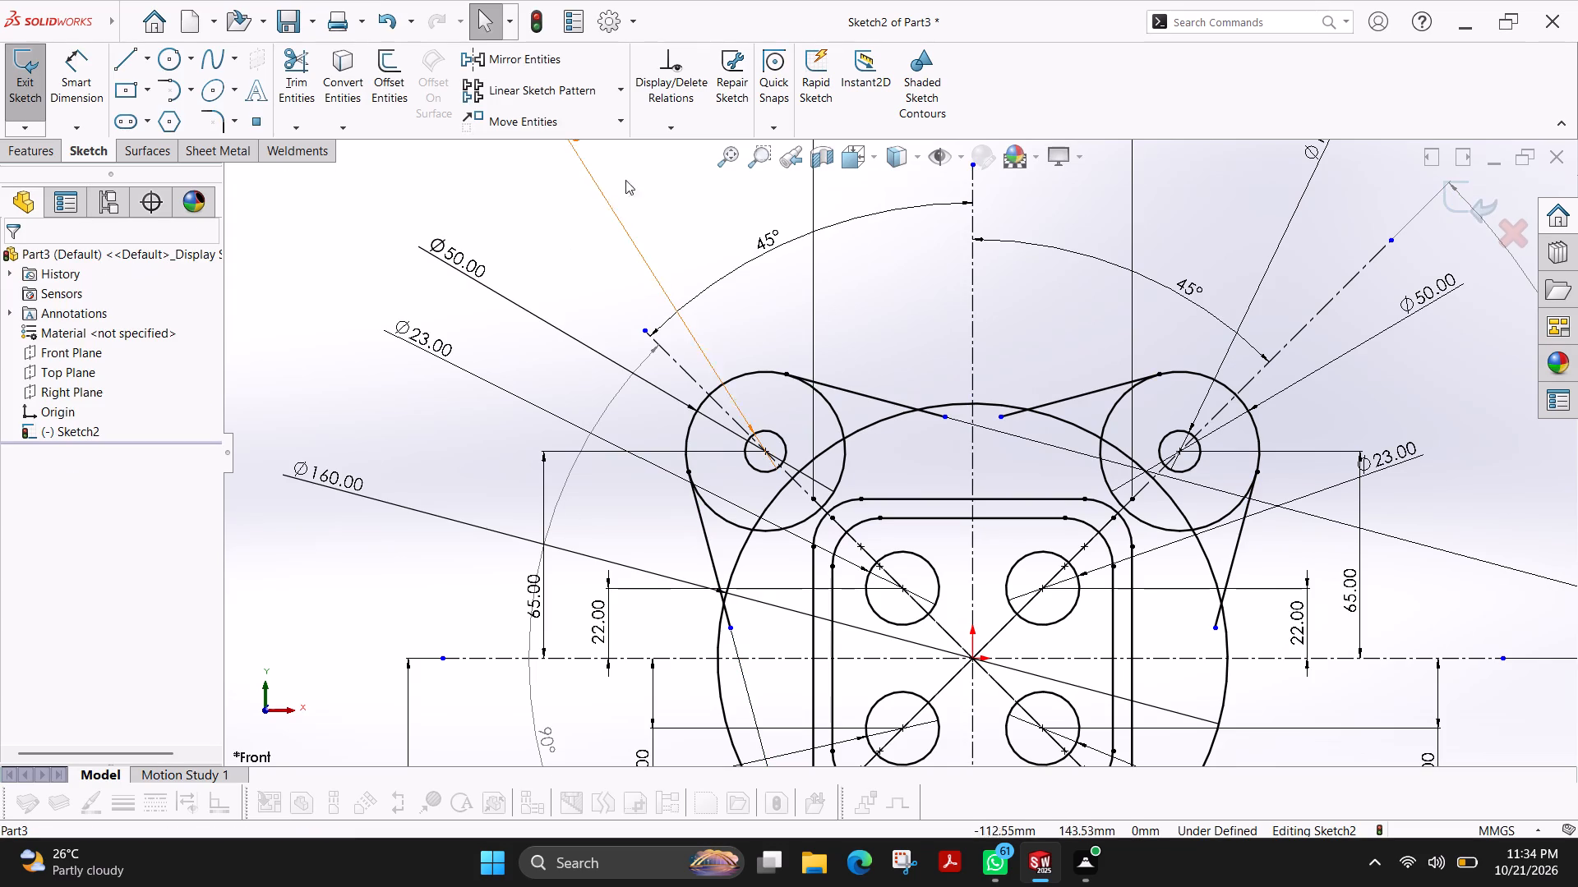
Mirror the four tangent lines of the two upper 50 mm circles about the horizontal centerline, keeping the originals.
{"action": "left_click", "coordinate": [545, 58]}
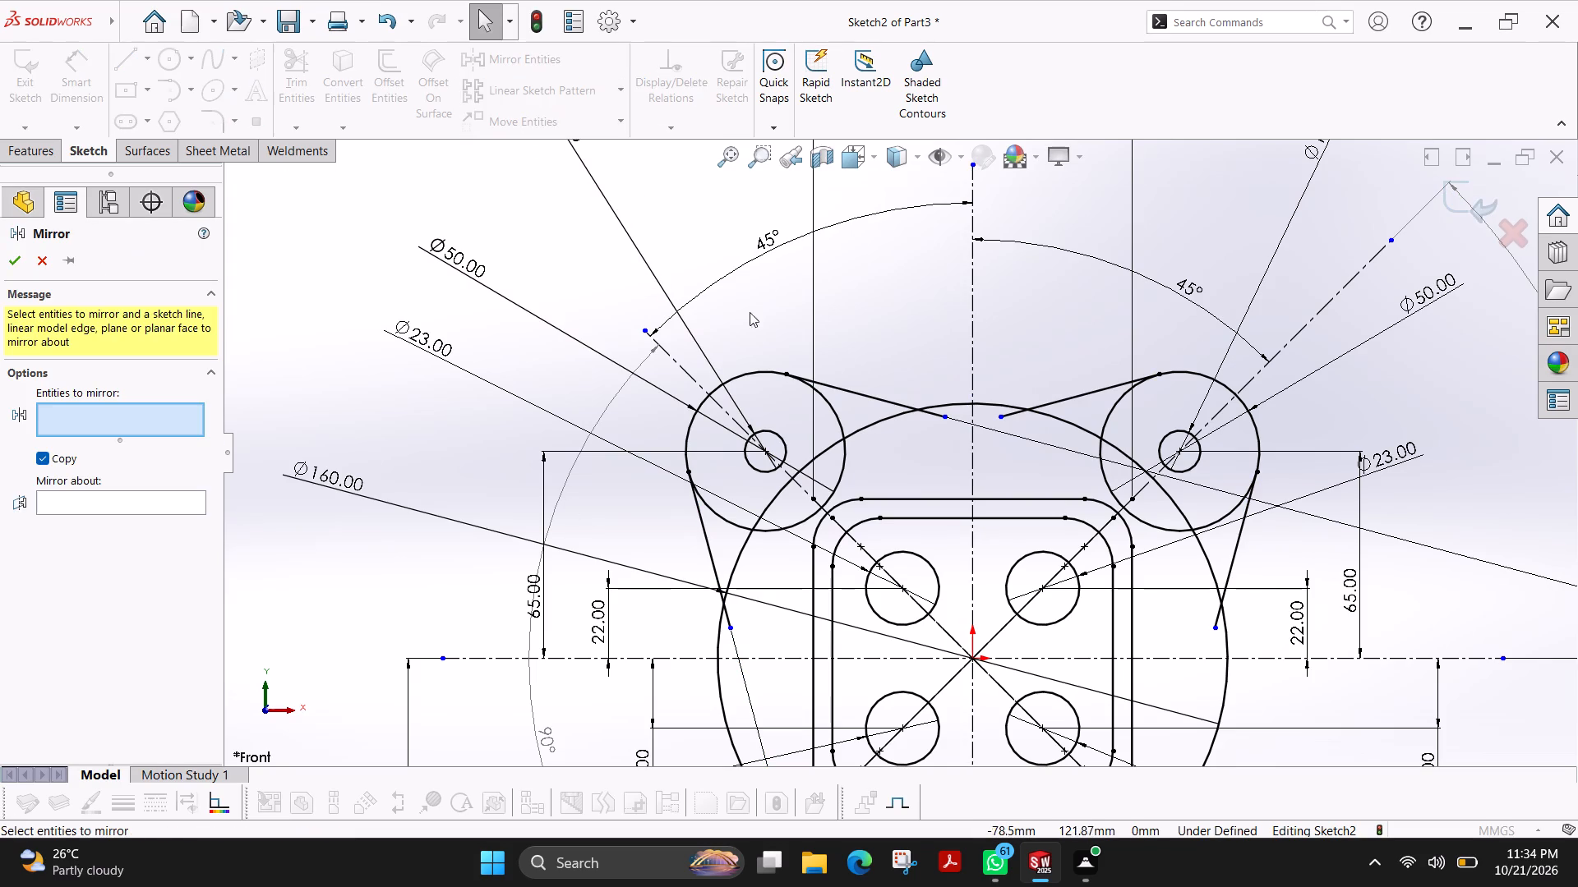
{"action": "left_click", "coordinate": [709, 547]}
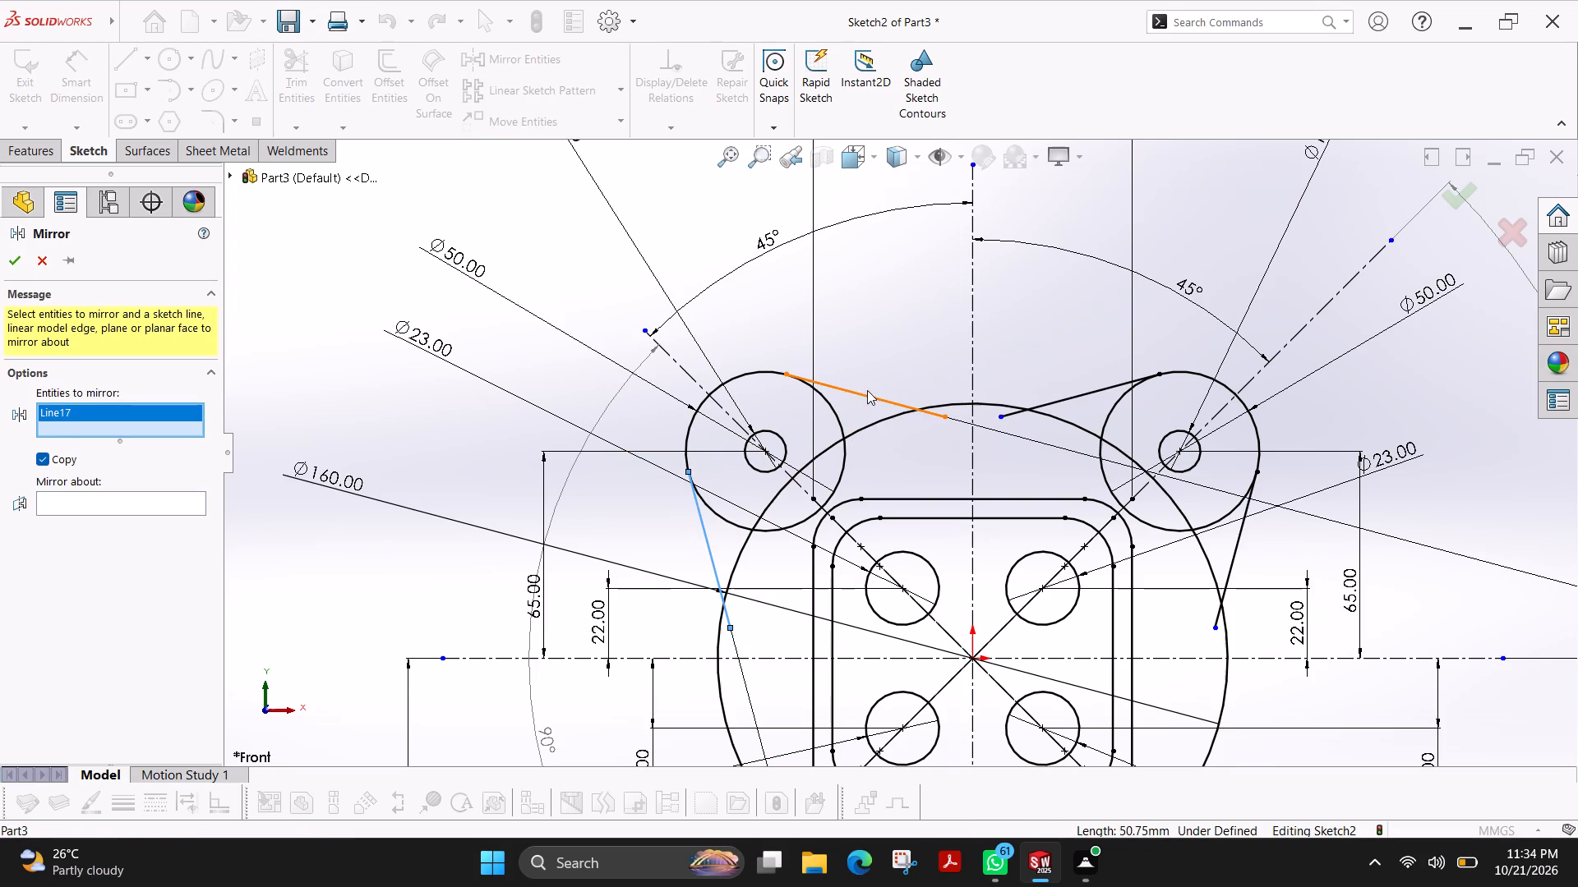
{"action": "left_click", "coordinate": [854, 393]}
{"action": "left_click", "coordinate": [1095, 393]}
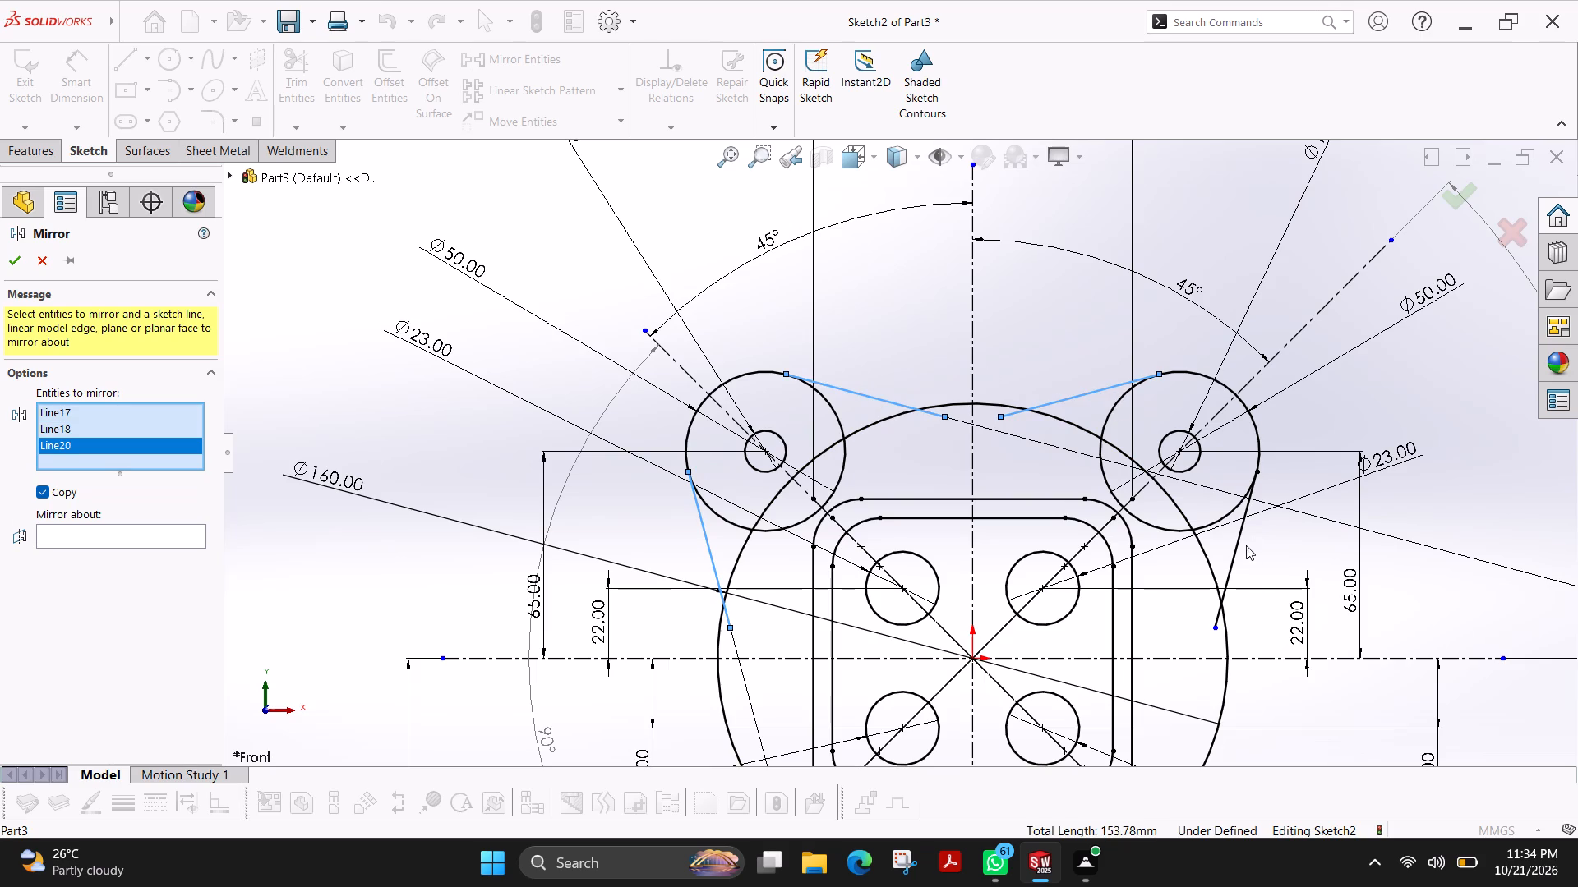
{"action": "left_click", "coordinate": [1233, 558]}
{"action": "scroll", "coordinate": [1119, 598], "scroll_direction": "up", "scroll_amount": 4}
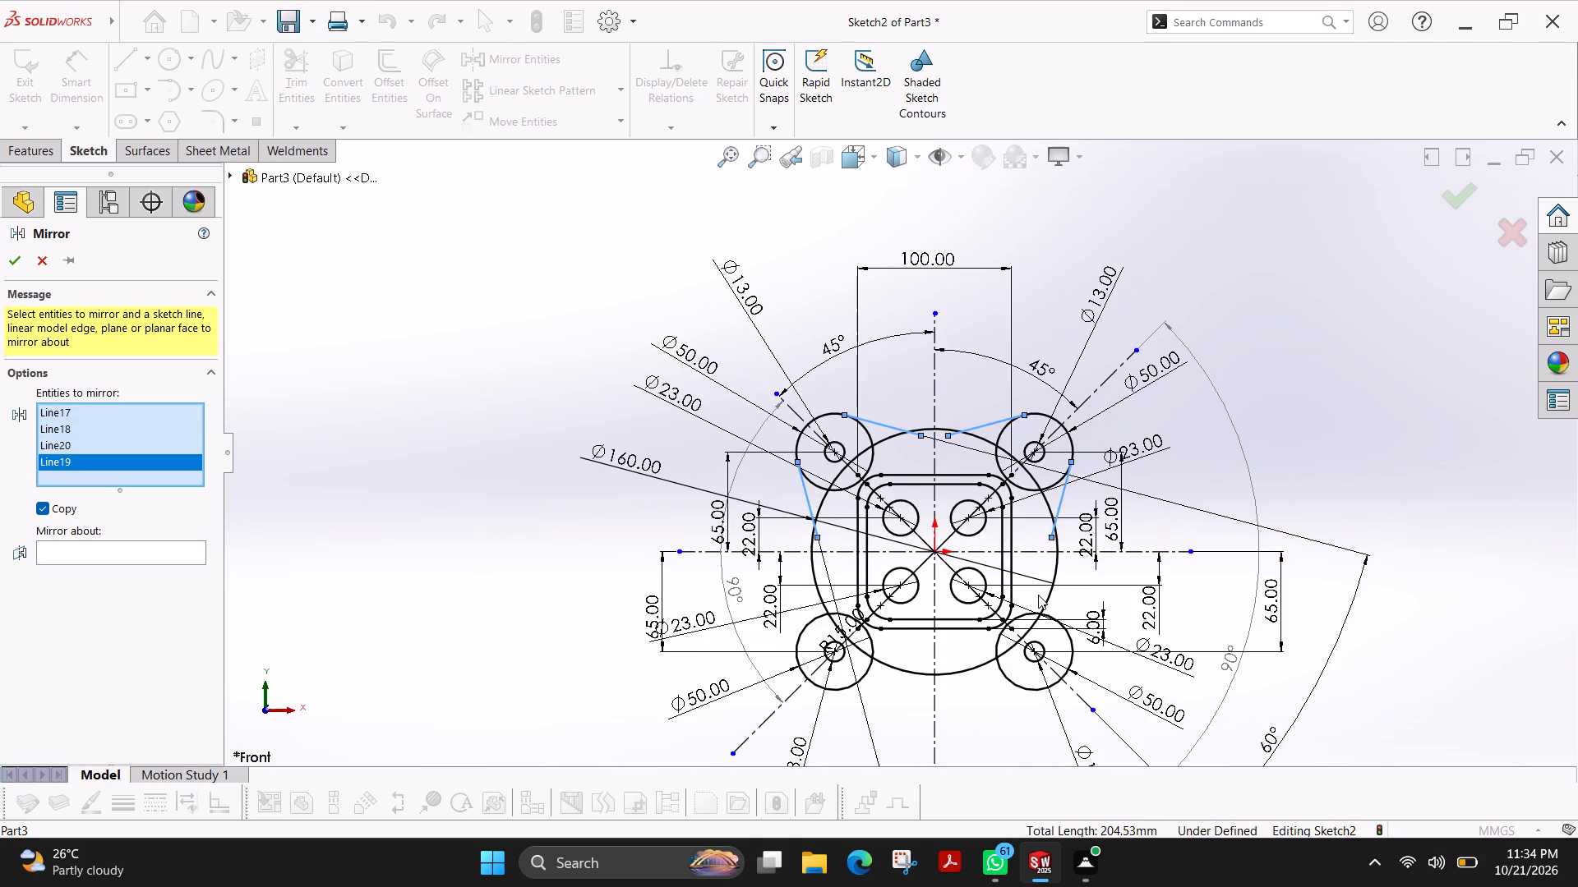
{"action": "scroll", "coordinate": [1038, 595], "scroll_direction": "down", "scroll_amount": 1}
{"action": "left_click", "coordinate": [82, 545]}
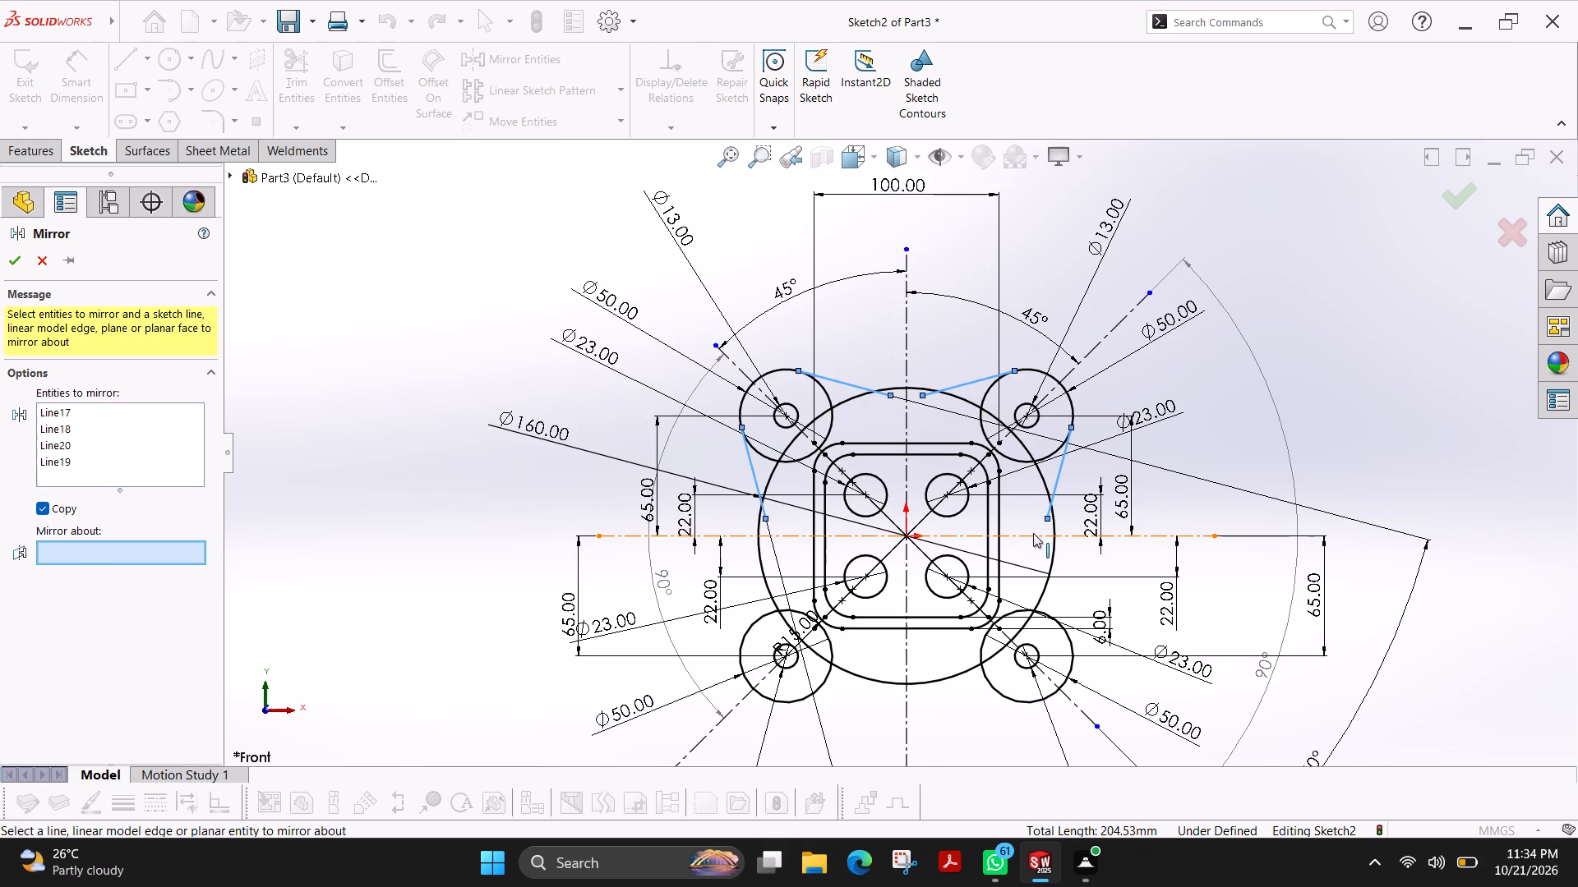
{"action": "left_click", "coordinate": [1017, 536]}
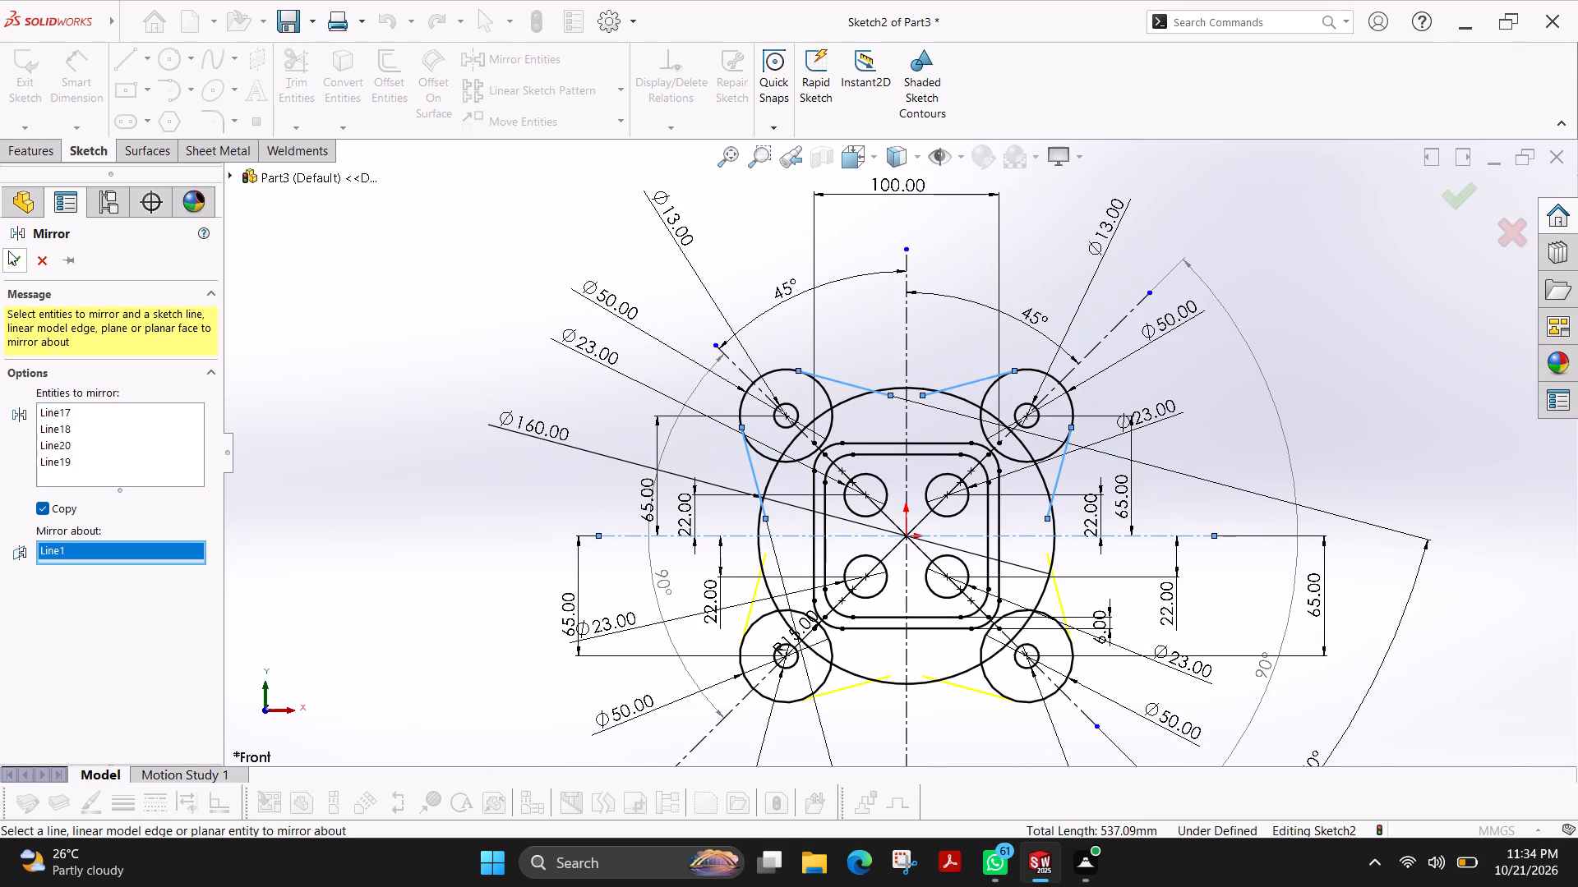
{"action": "left_click", "coordinate": [8, 250]}
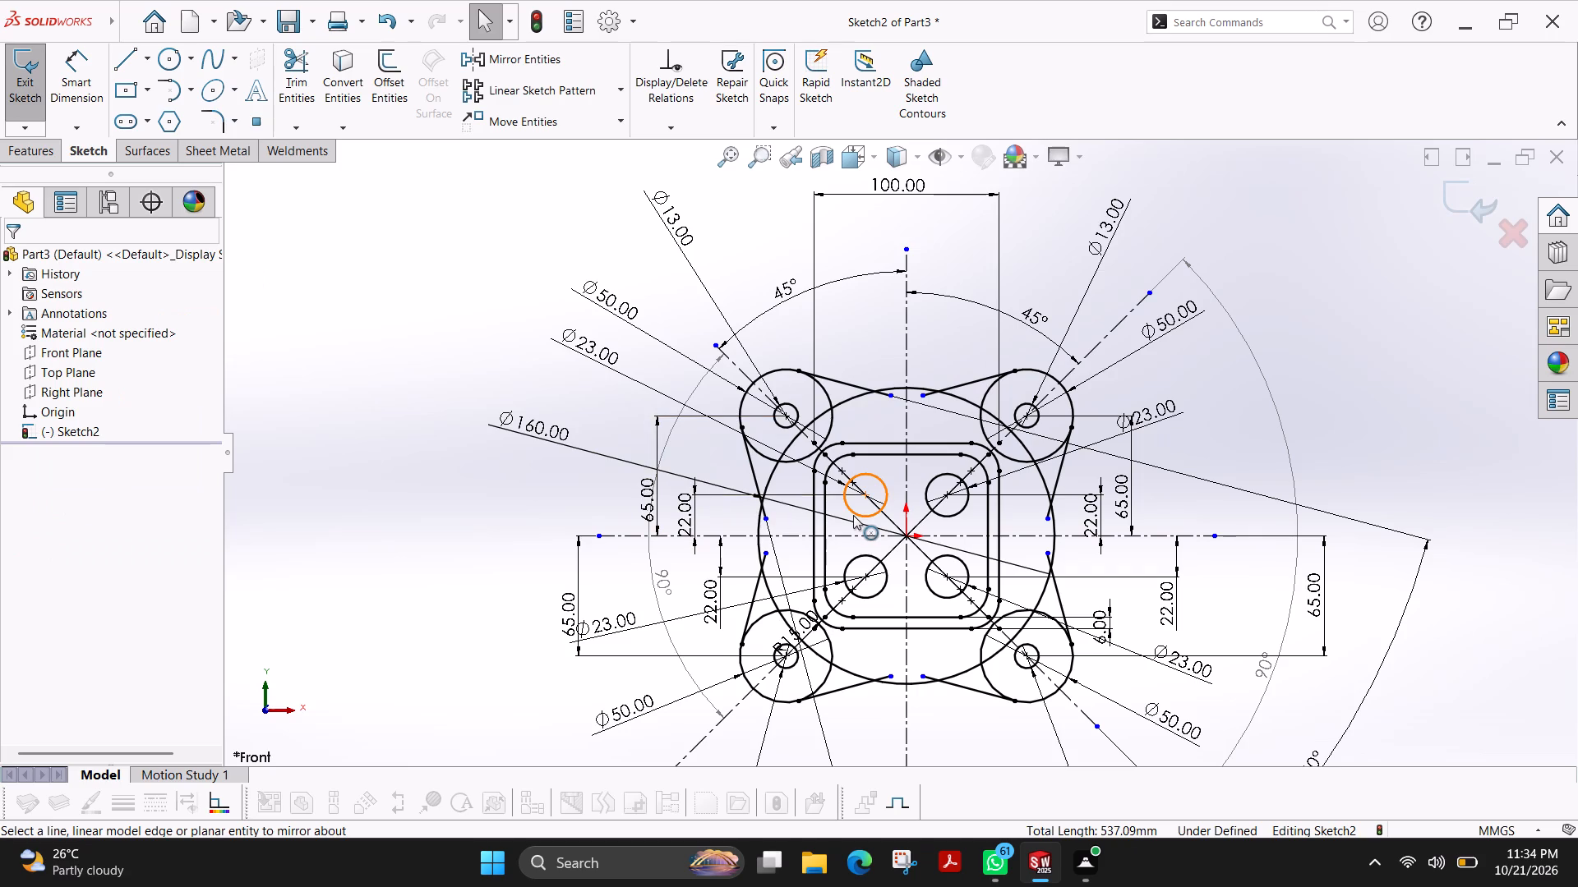
Trim the ends of the two bottom tangent lines that extend inside the 160 mm circle.
{"action": "scroll", "coordinate": [1064, 538], "scroll_direction": "down", "scroll_amount": 1}
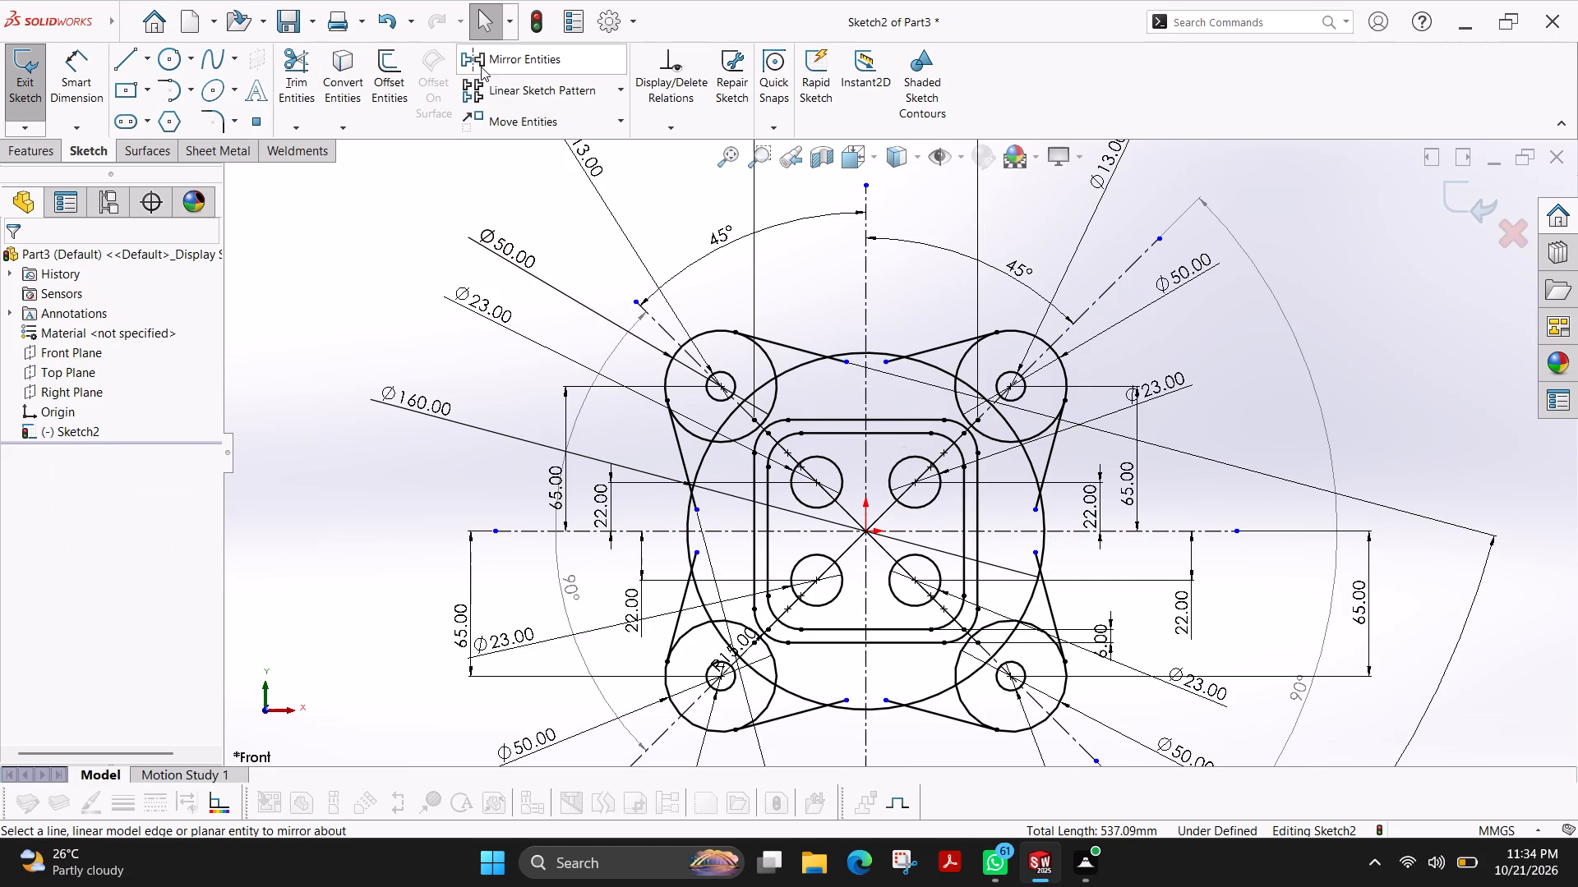
{"action": "left_click", "coordinate": [297, 74]}
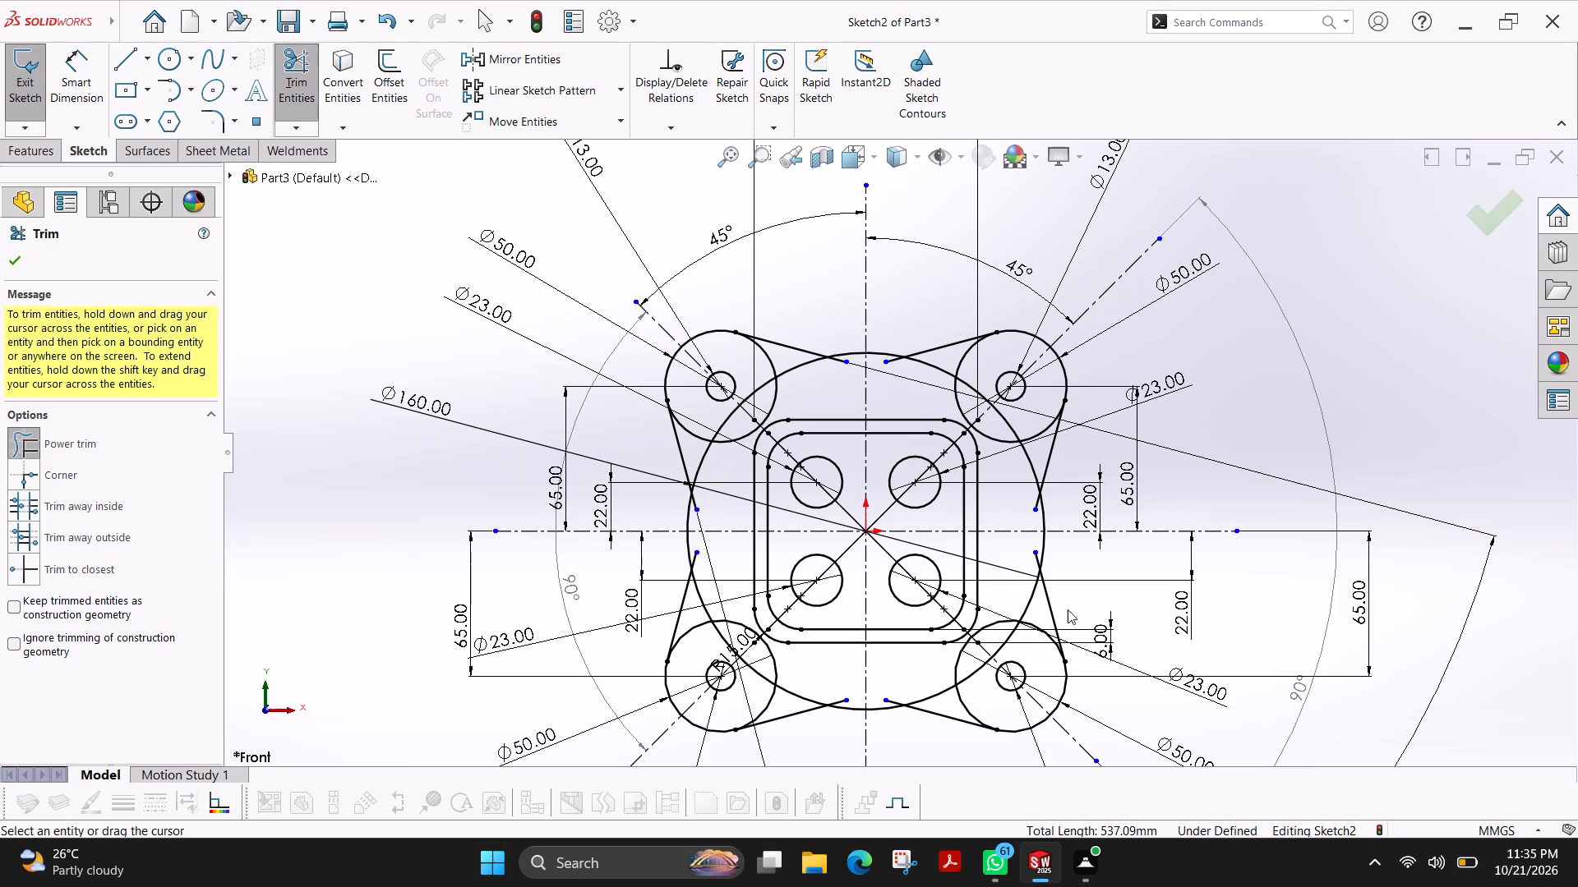
{"action": "scroll", "coordinate": [951, 706], "scroll_direction": "up", "scroll_amount": 4}
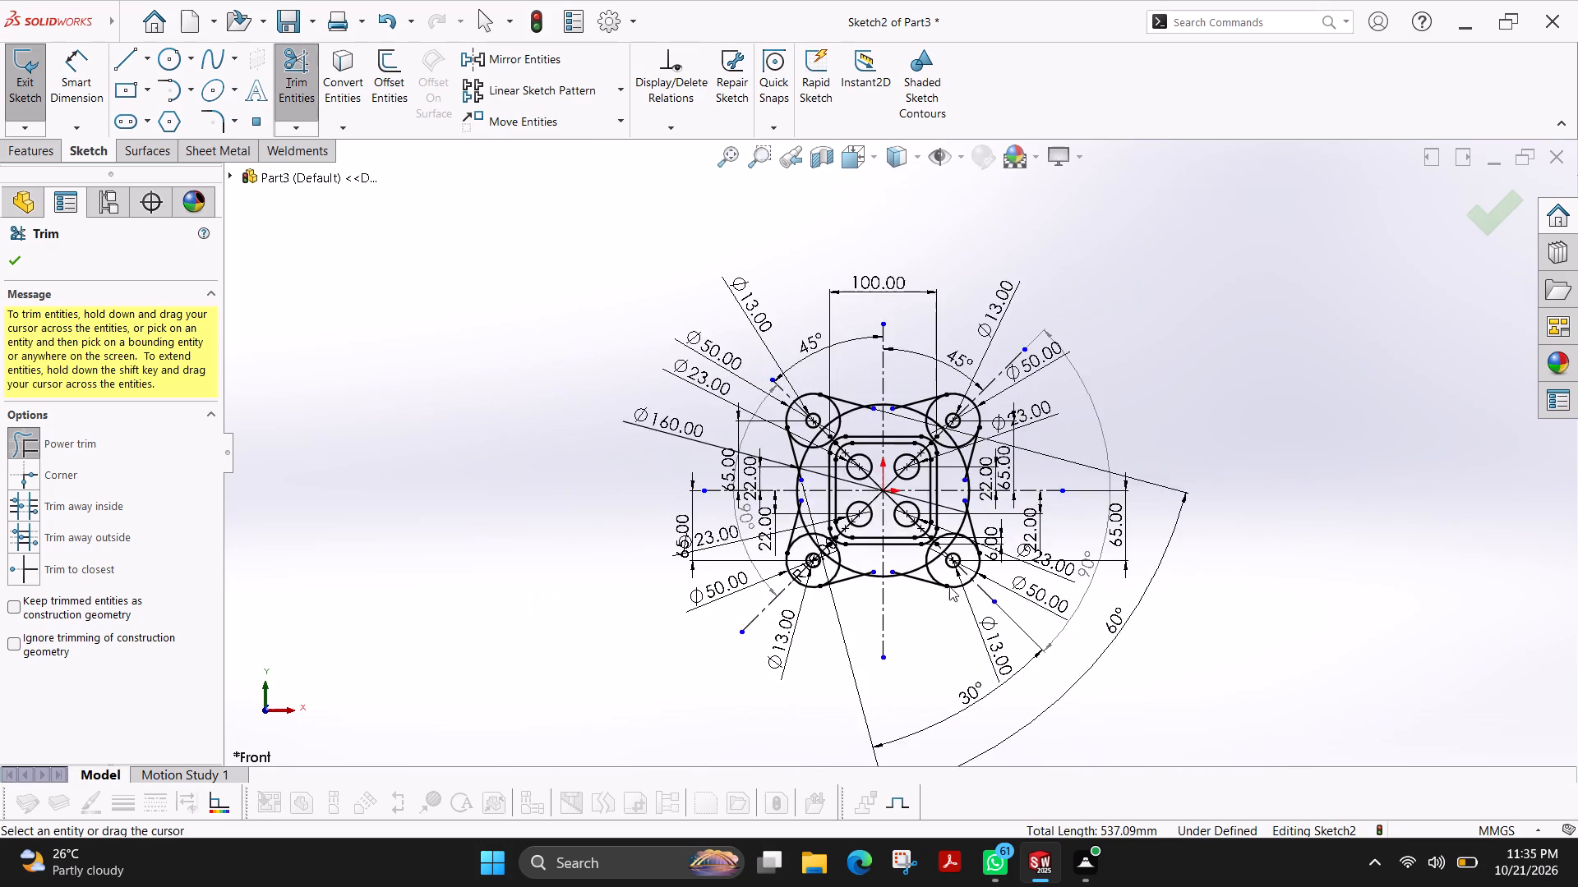
{"action": "scroll", "coordinate": [927, 519], "scroll_direction": "down", "scroll_amount": 5}
{"action": "scroll", "coordinate": [879, 659], "scroll_direction": "down", "scroll_amount": 4}
{"action": "left_click_drag", "start_coordinate": [847, 510], "coordinate": [835, 520]}
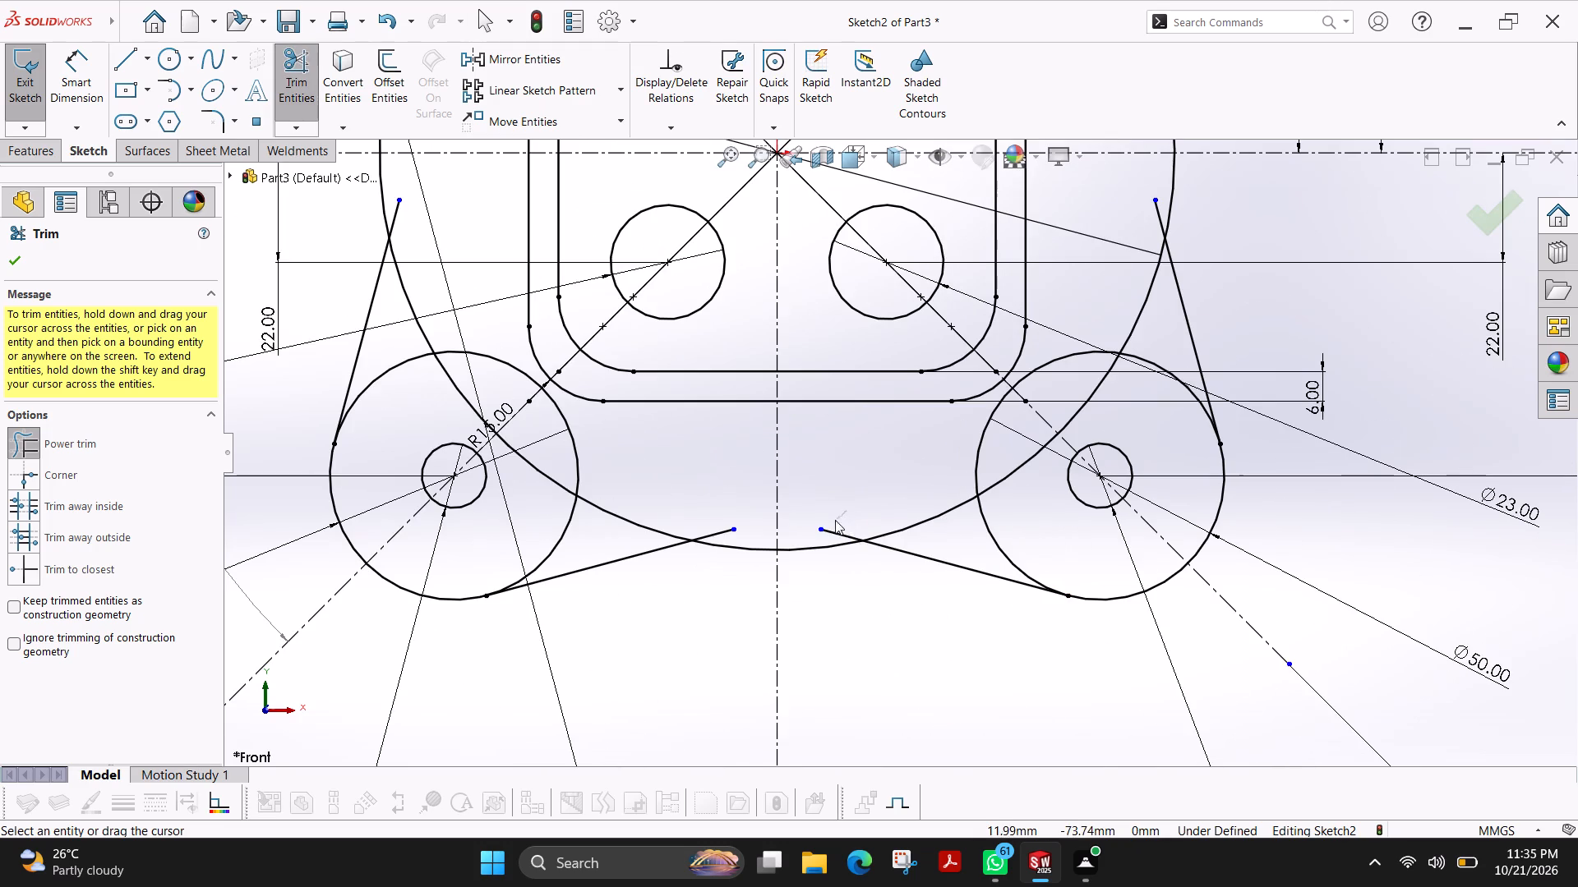
{"action": "left_click_drag", "start_coordinate": [835, 520], "coordinate": [820, 535]}
{"action": "left_click_drag", "start_coordinate": [718, 511], "coordinate": [731, 532]}
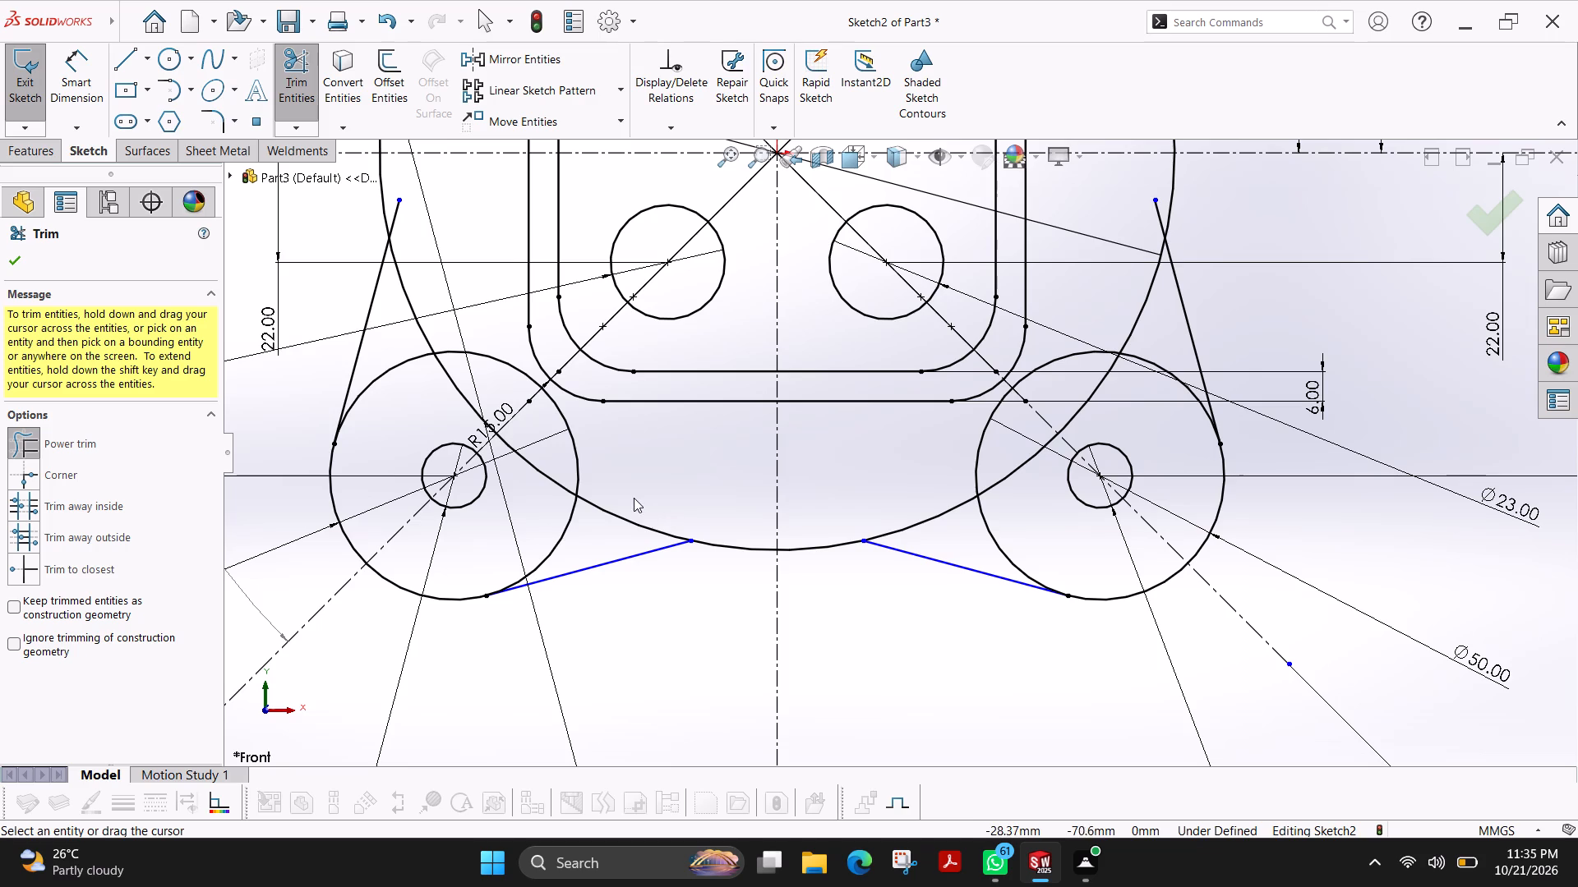
Trim the lower-left lug to its outer outline, removing the inner 50 mm circle arc, tangent-line overhang and 160 mm circle arc between its tangent lines.
{"action": "left_click_drag", "start_coordinate": [606, 450], "coordinate": [574, 457]}
{"action": "left_click_drag", "start_coordinate": [574, 457], "coordinate": [562, 457]}
{"action": "left_click_drag", "start_coordinate": [486, 329], "coordinate": [492, 367]}
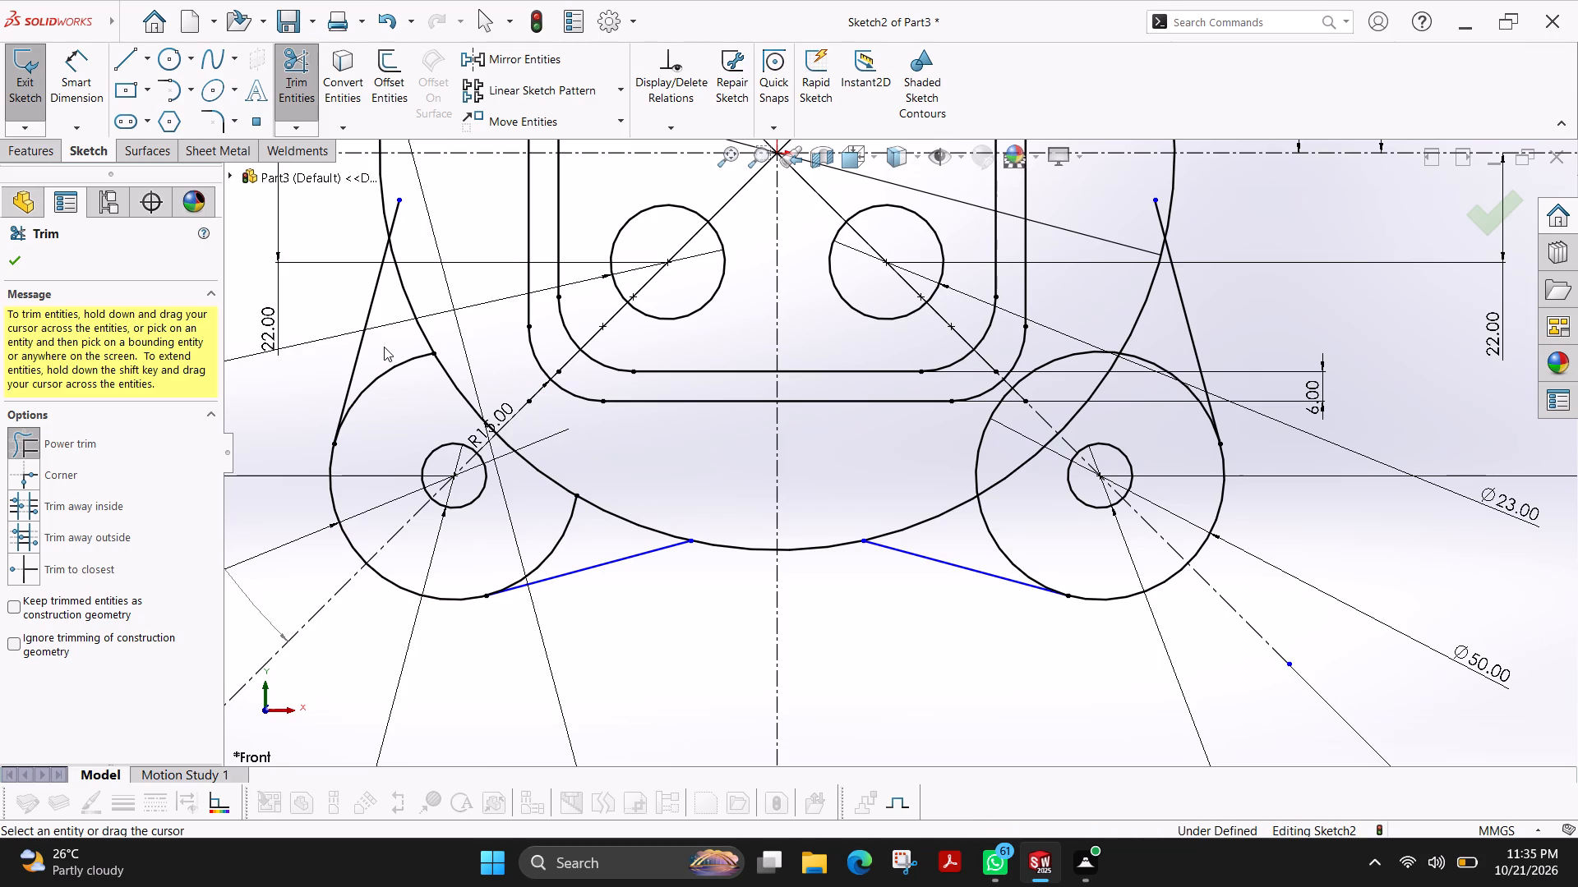
{"action": "left_click_drag", "start_coordinate": [385, 347], "coordinate": [404, 382]}
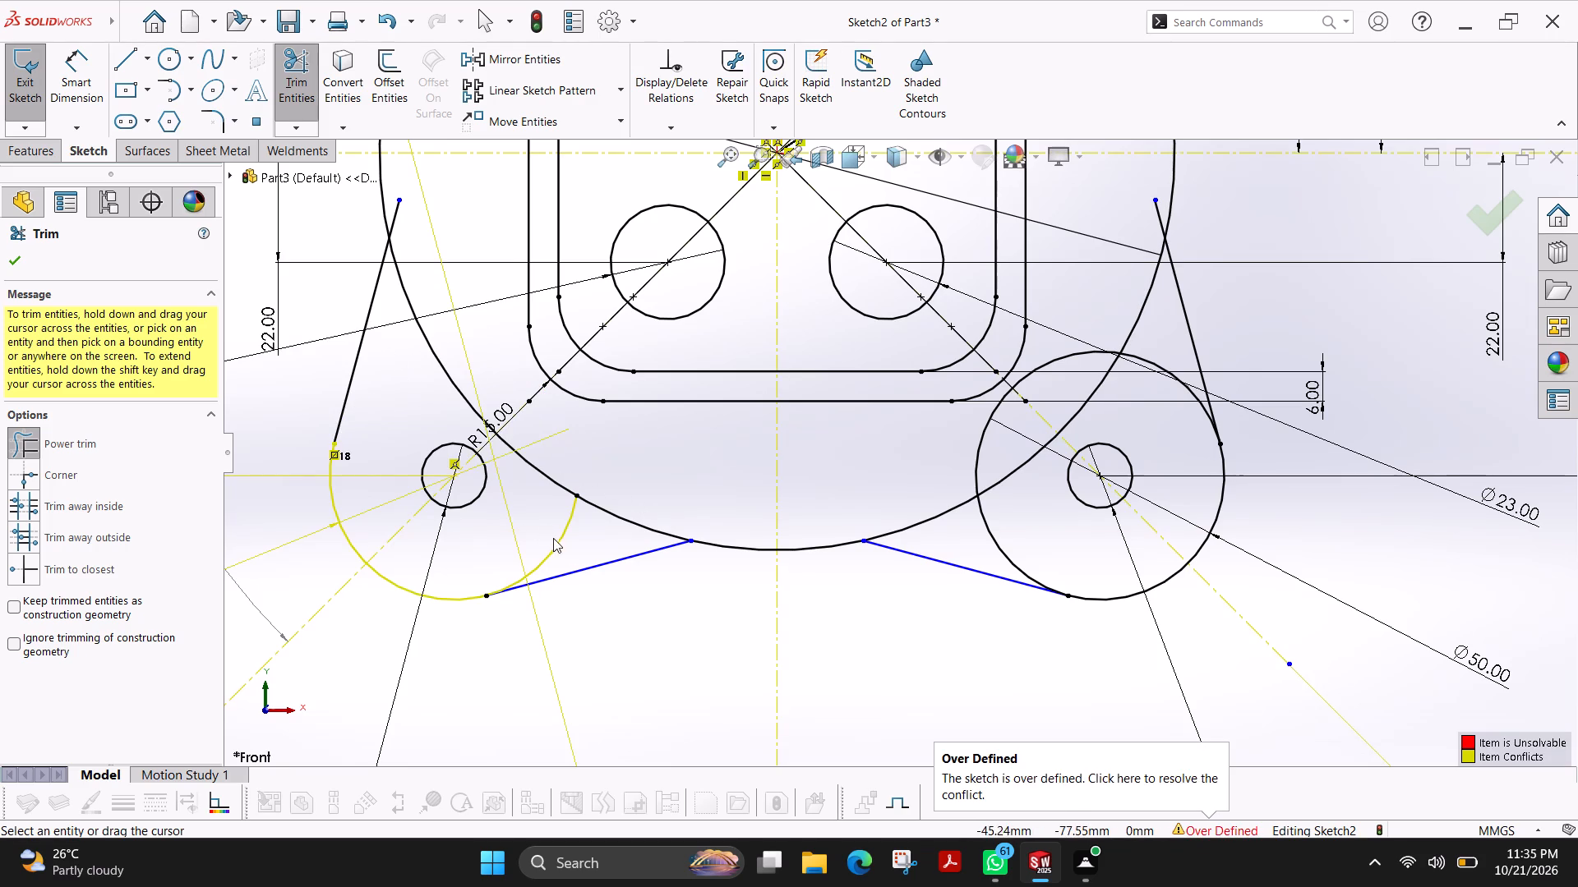
{"action": "left_click_drag", "start_coordinate": [542, 522], "coordinate": [588, 535]}
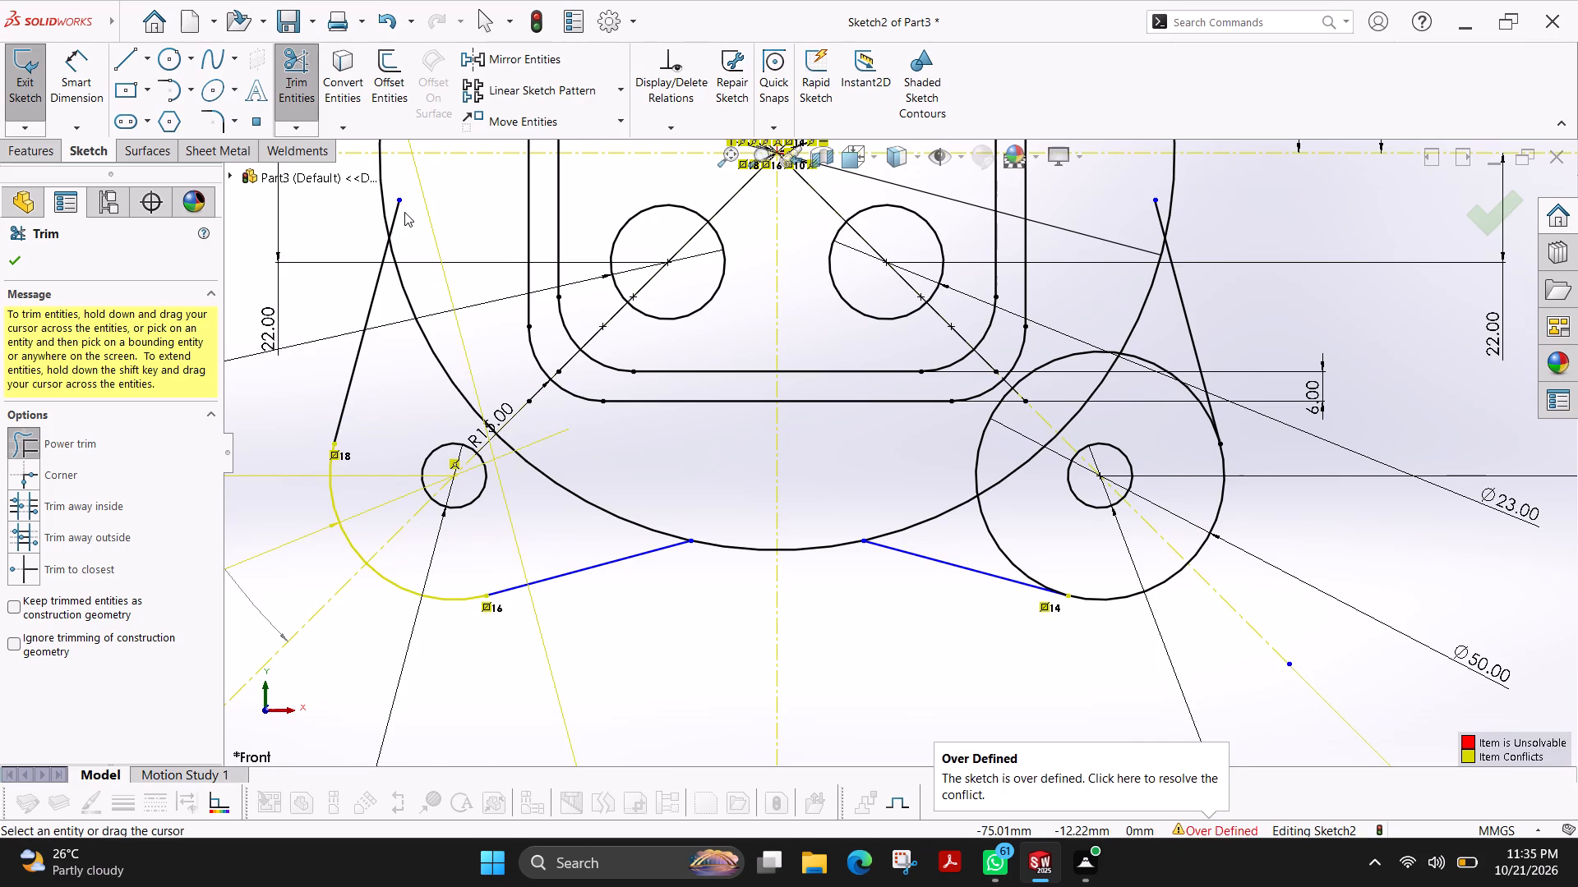
{"action": "scroll", "coordinate": [404, 210], "scroll_direction": "up", "scroll_amount": 1}
{"action": "left_click_drag", "start_coordinate": [478, 225], "coordinate": [484, 276]}
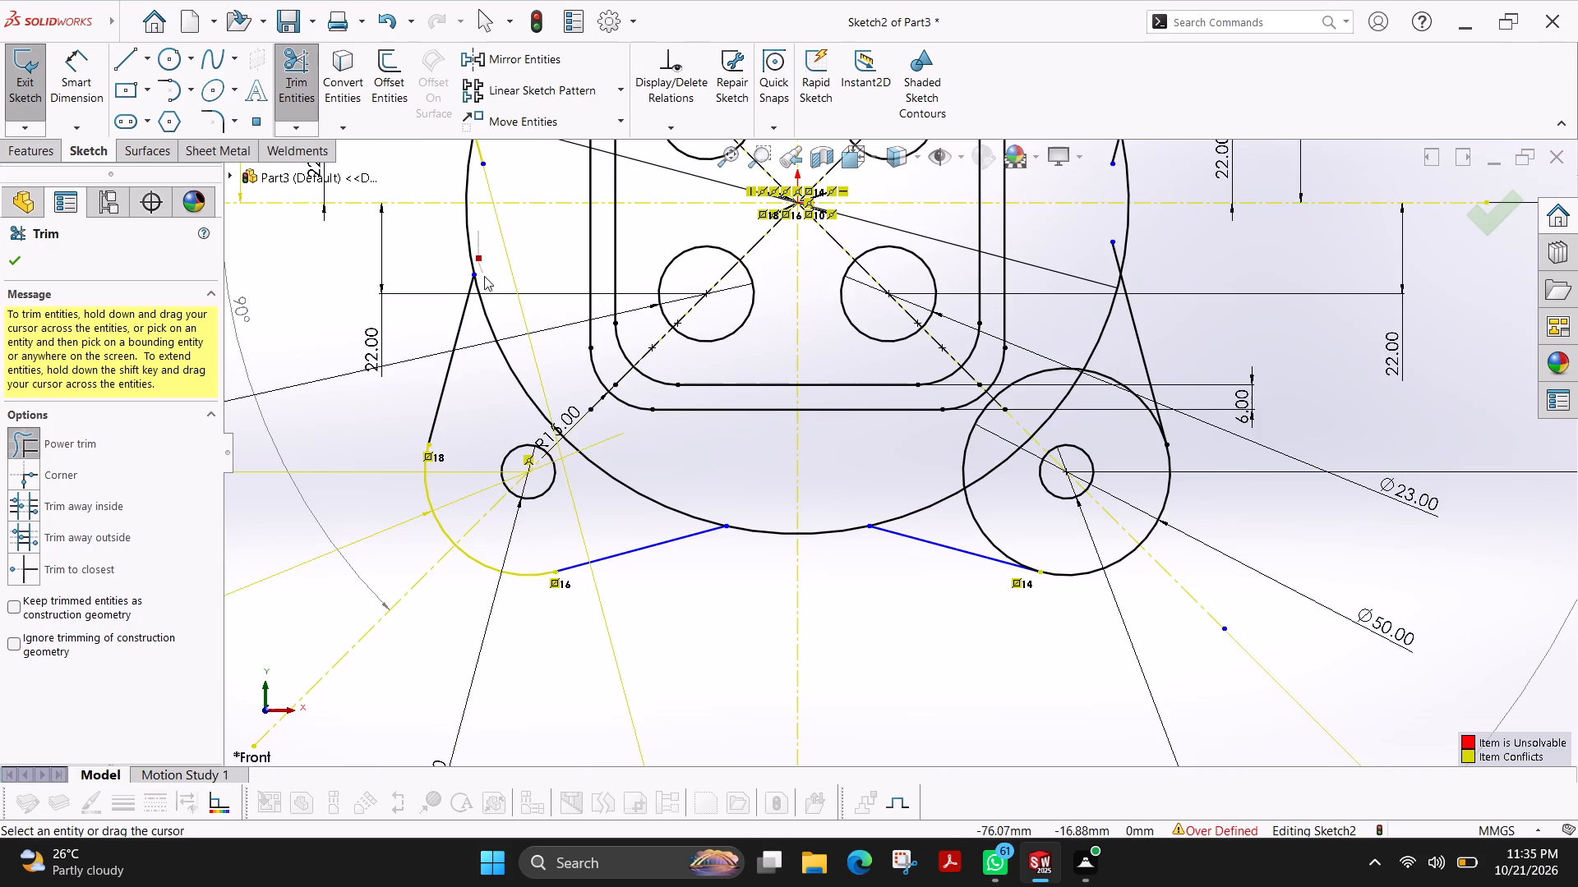
{"action": "left_click_drag", "start_coordinate": [484, 276], "coordinate": [487, 277]}
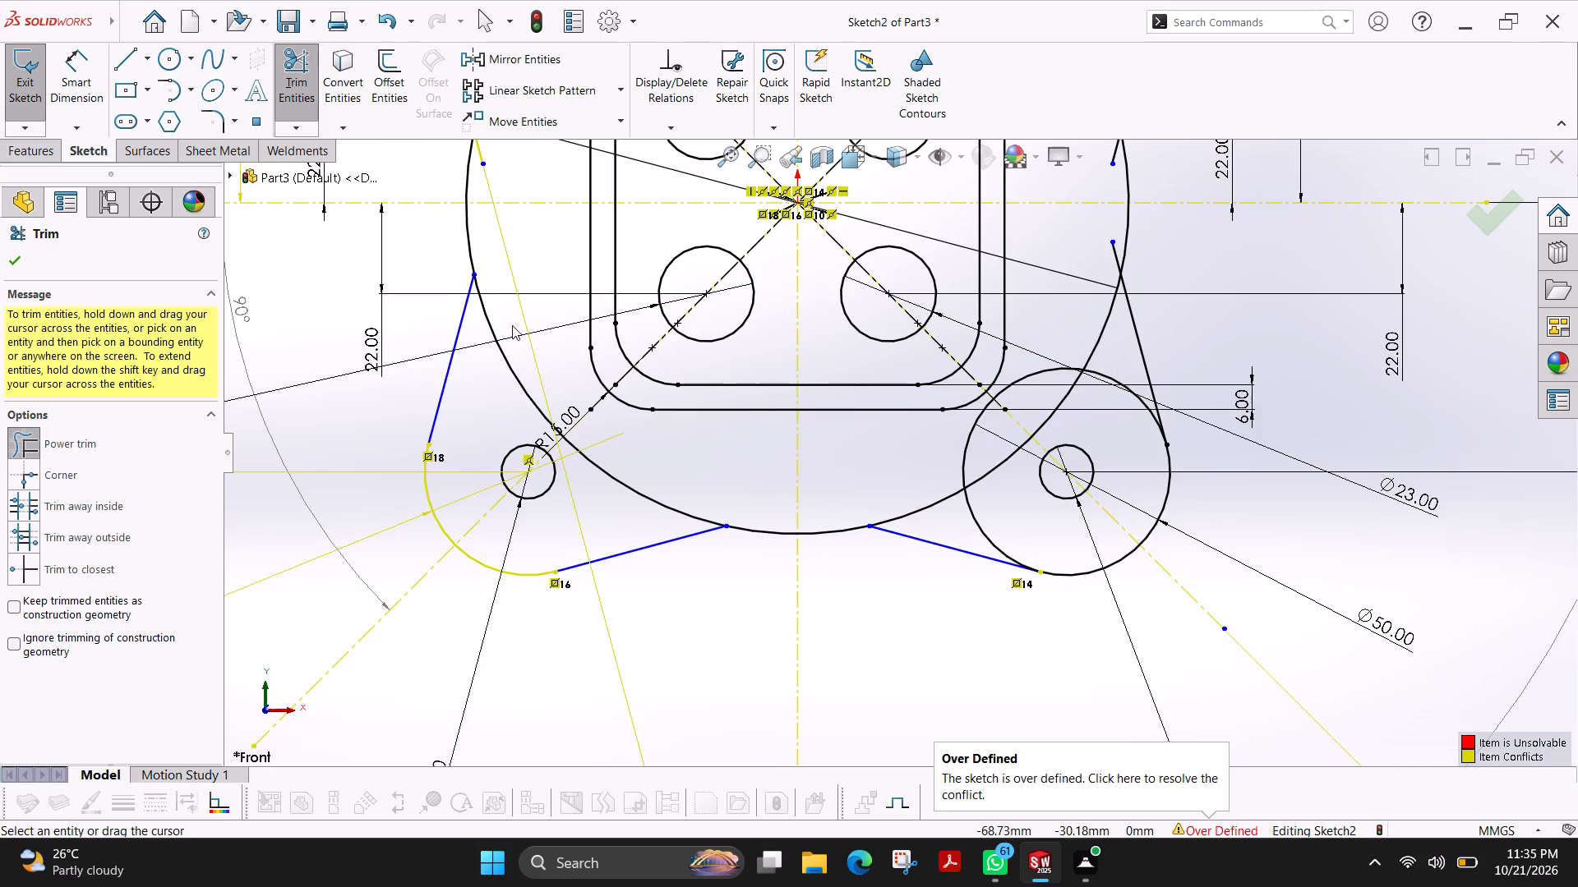
{"action": "left_click_drag", "start_coordinate": [511, 324], "coordinate": [501, 377]}
{"action": "left_click_drag", "start_coordinate": [648, 471], "coordinate": [598, 489]}
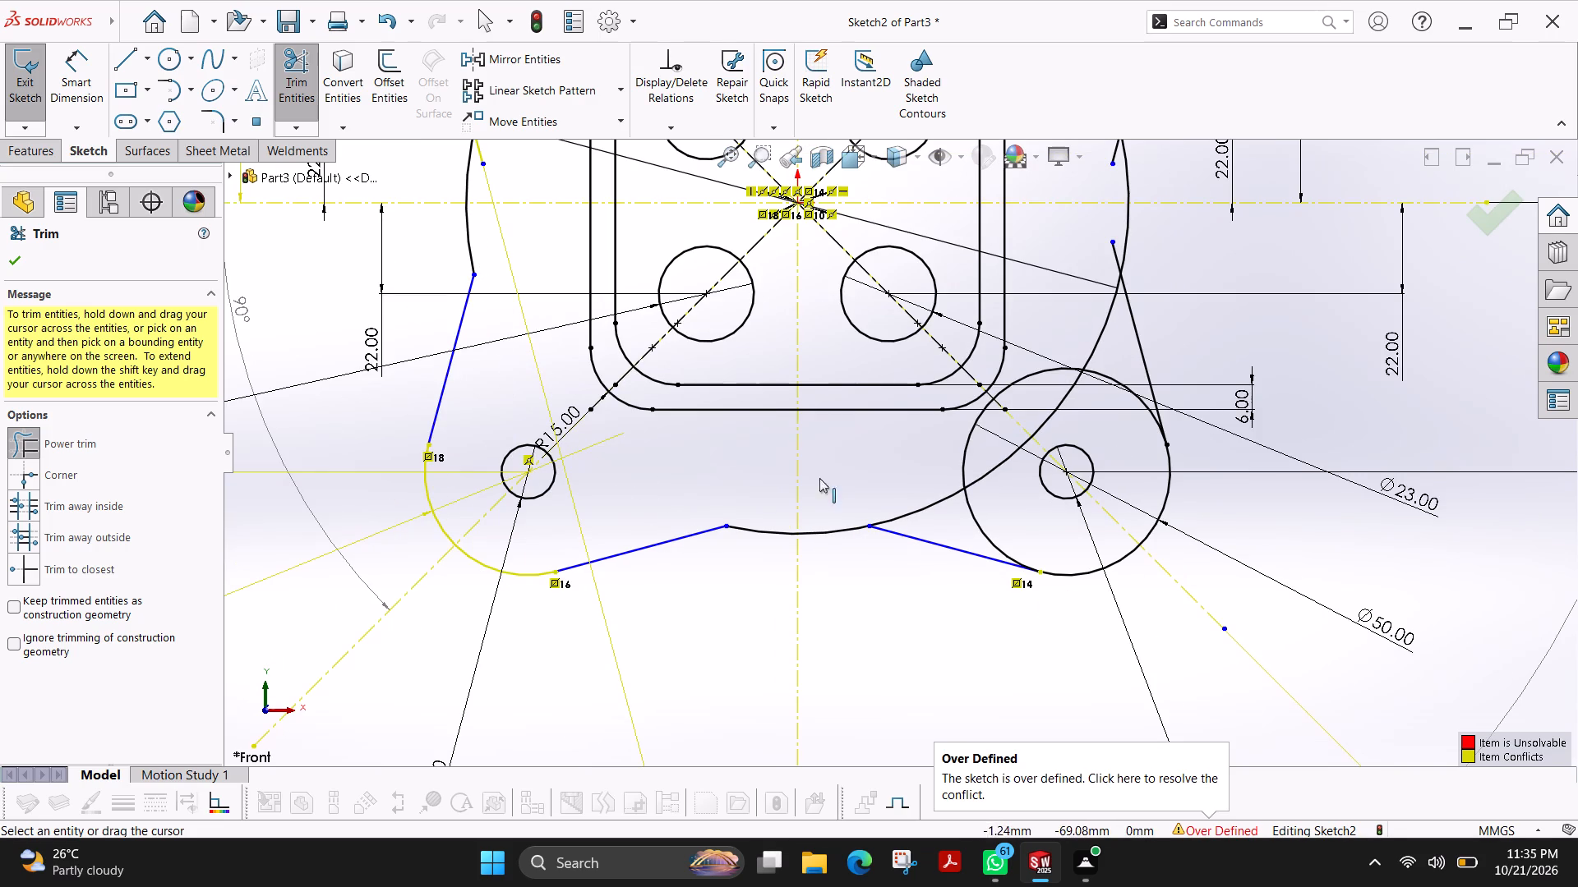
Trim the 160 mm circle arc between the lower-right lug's tangent lines and the inner part of its 50 mm circle.
{"action": "left_click_drag", "start_coordinate": [911, 479], "coordinate": [939, 524]}
{"action": "left_click_drag", "start_coordinate": [986, 451], "coordinate": [994, 457]}
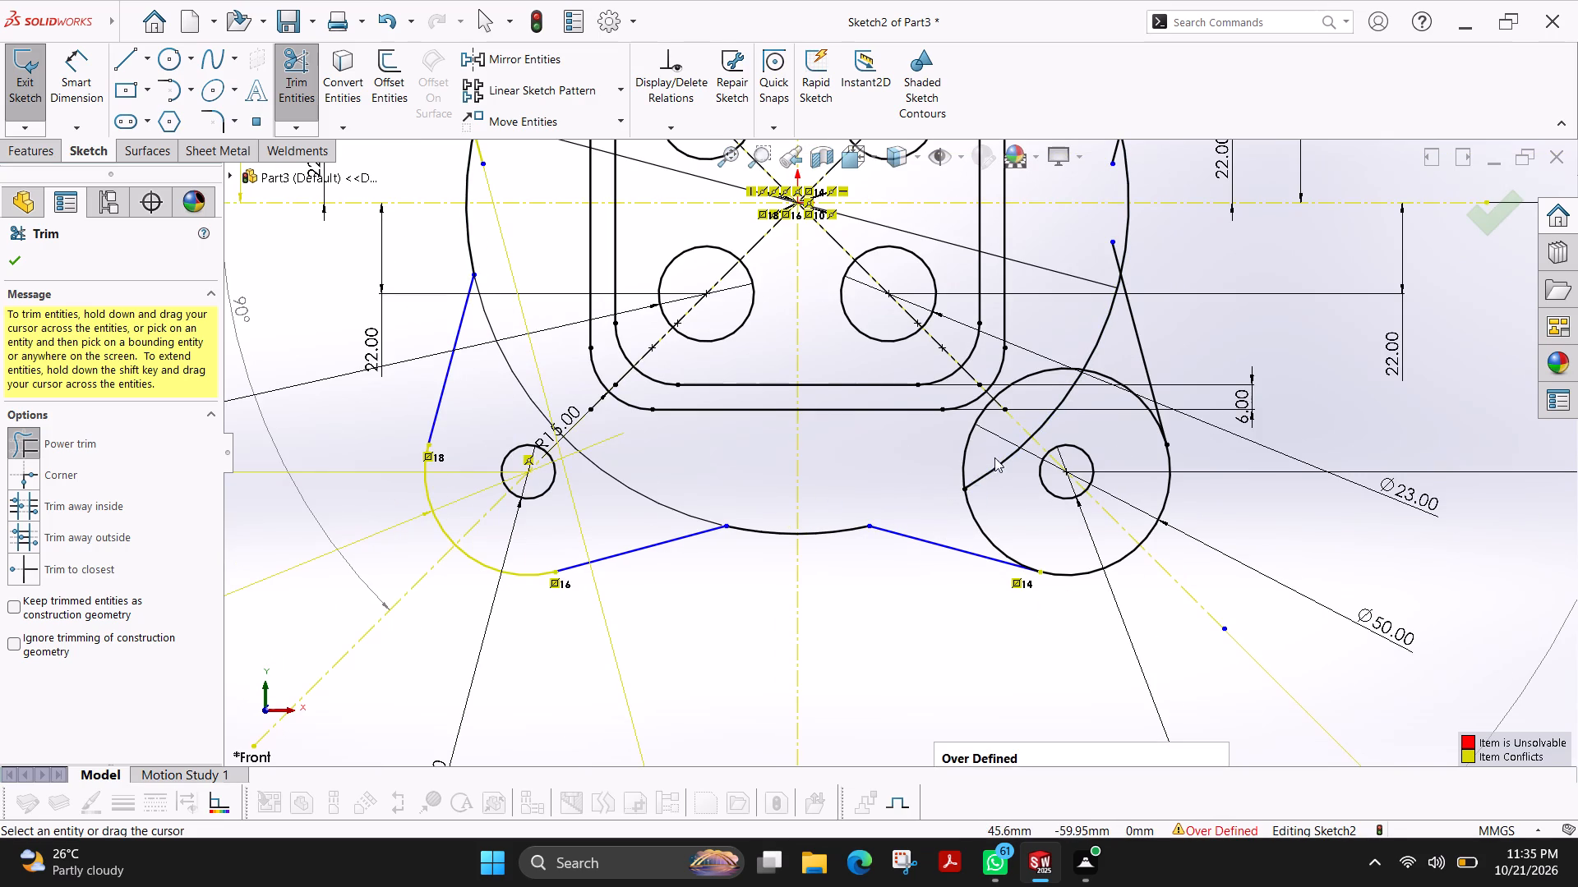
{"action": "left_click_drag", "start_coordinate": [994, 457], "coordinate": [1009, 477]}
{"action": "left_click_drag", "start_coordinate": [1041, 398], "coordinate": [1066, 415]}
{"action": "left_click_drag", "start_coordinate": [1092, 319], "coordinate": [1118, 334]}
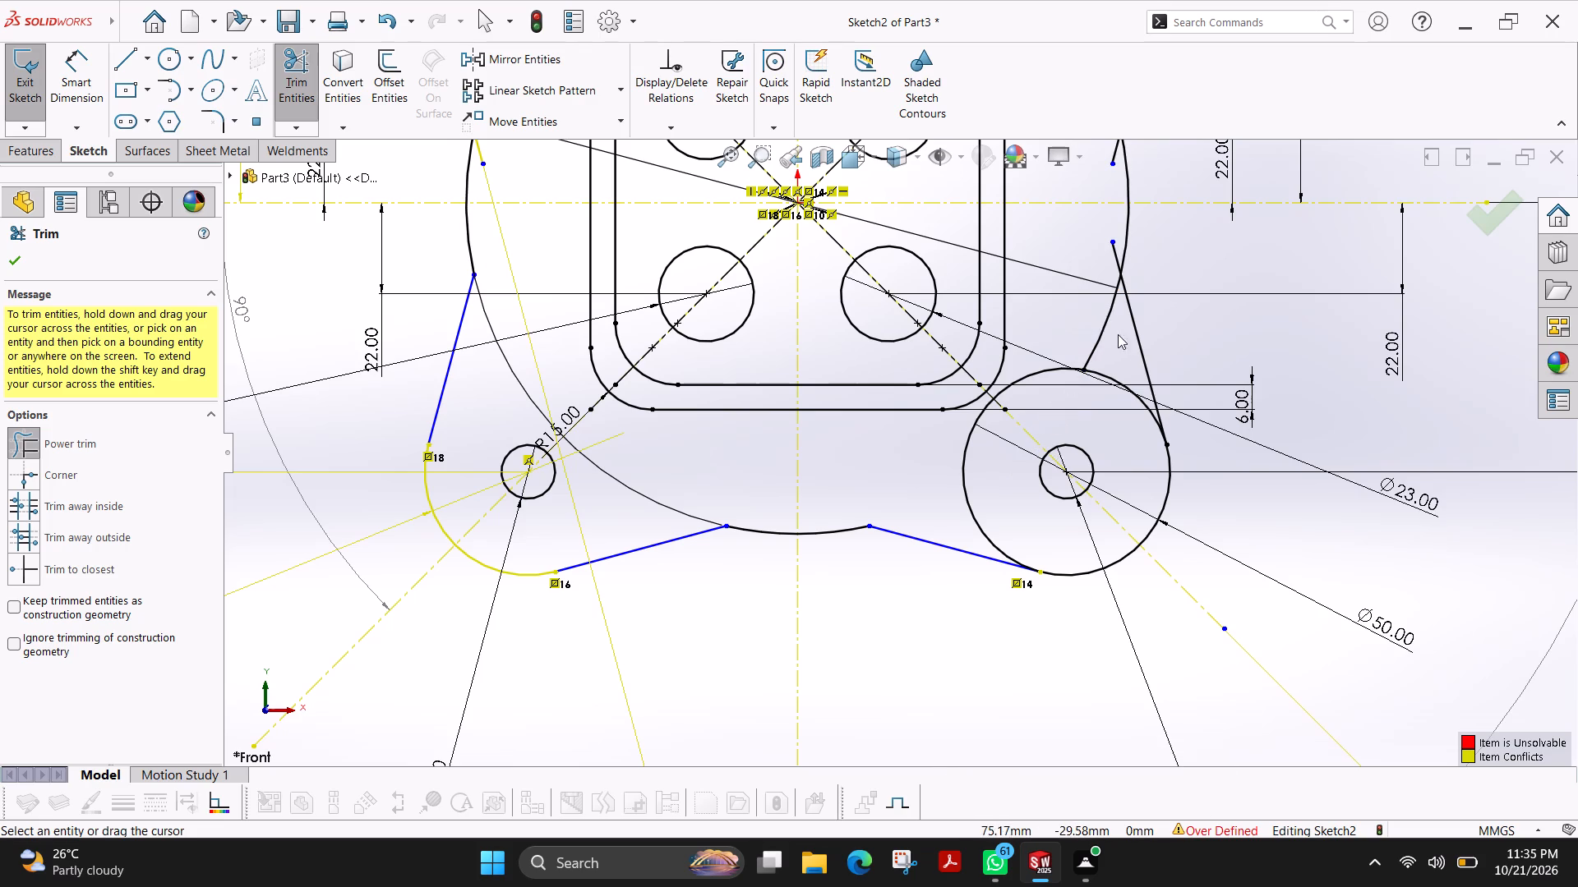
{"action": "left_click_drag", "start_coordinate": [1118, 334], "coordinate": [1124, 345]}
{"action": "left_click_drag", "start_coordinate": [1086, 341], "coordinate": [1061, 388]}
{"action": "left_click_drag", "start_coordinate": [995, 443], "coordinate": [945, 457]}
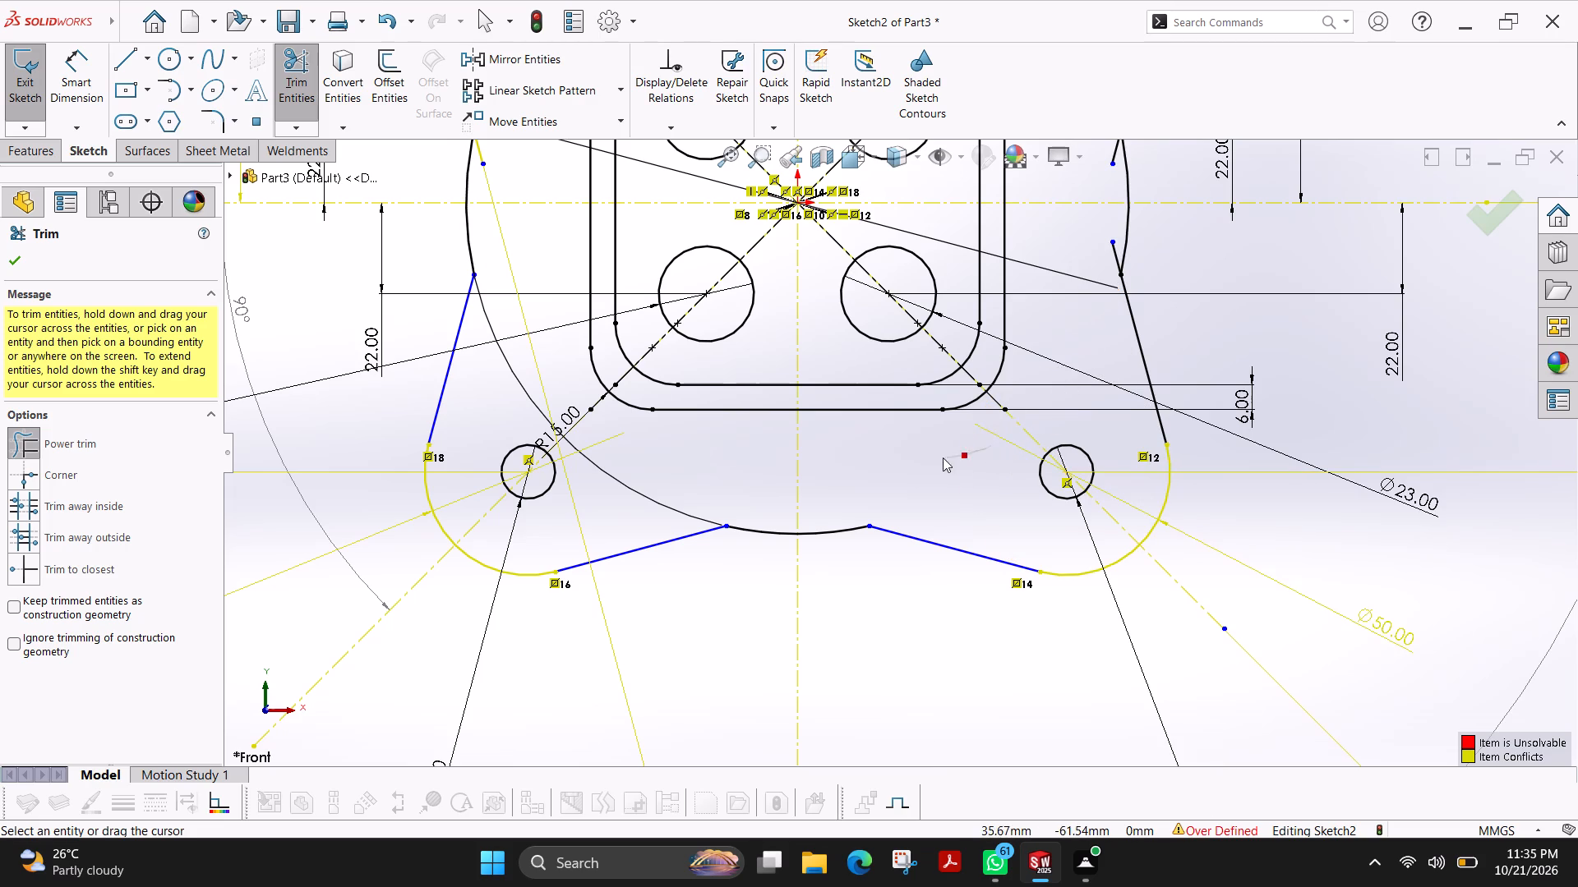
Trim the ends of the two right-side tangent lines that extend inside the 160 mm circle.
{"action": "scroll", "coordinate": [1114, 280], "scroll_direction": "up", "scroll_amount": 2}
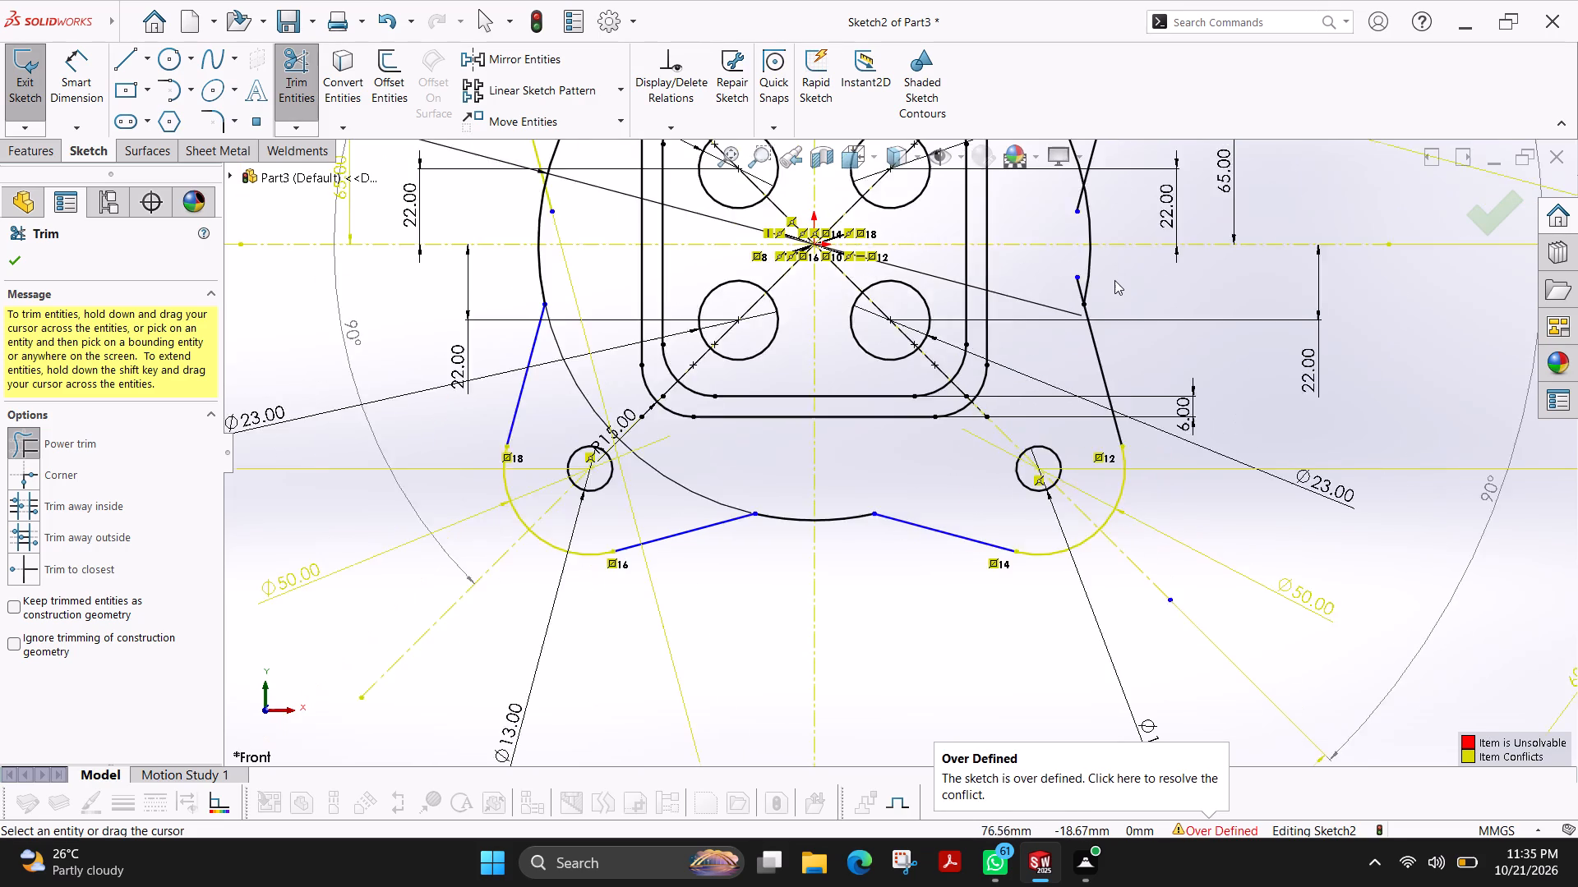
{"action": "scroll", "coordinate": [1114, 280], "scroll_direction": "down", "scroll_amount": 4}
{"action": "left_click_drag", "start_coordinate": [903, 384], "coordinate": [884, 421]}
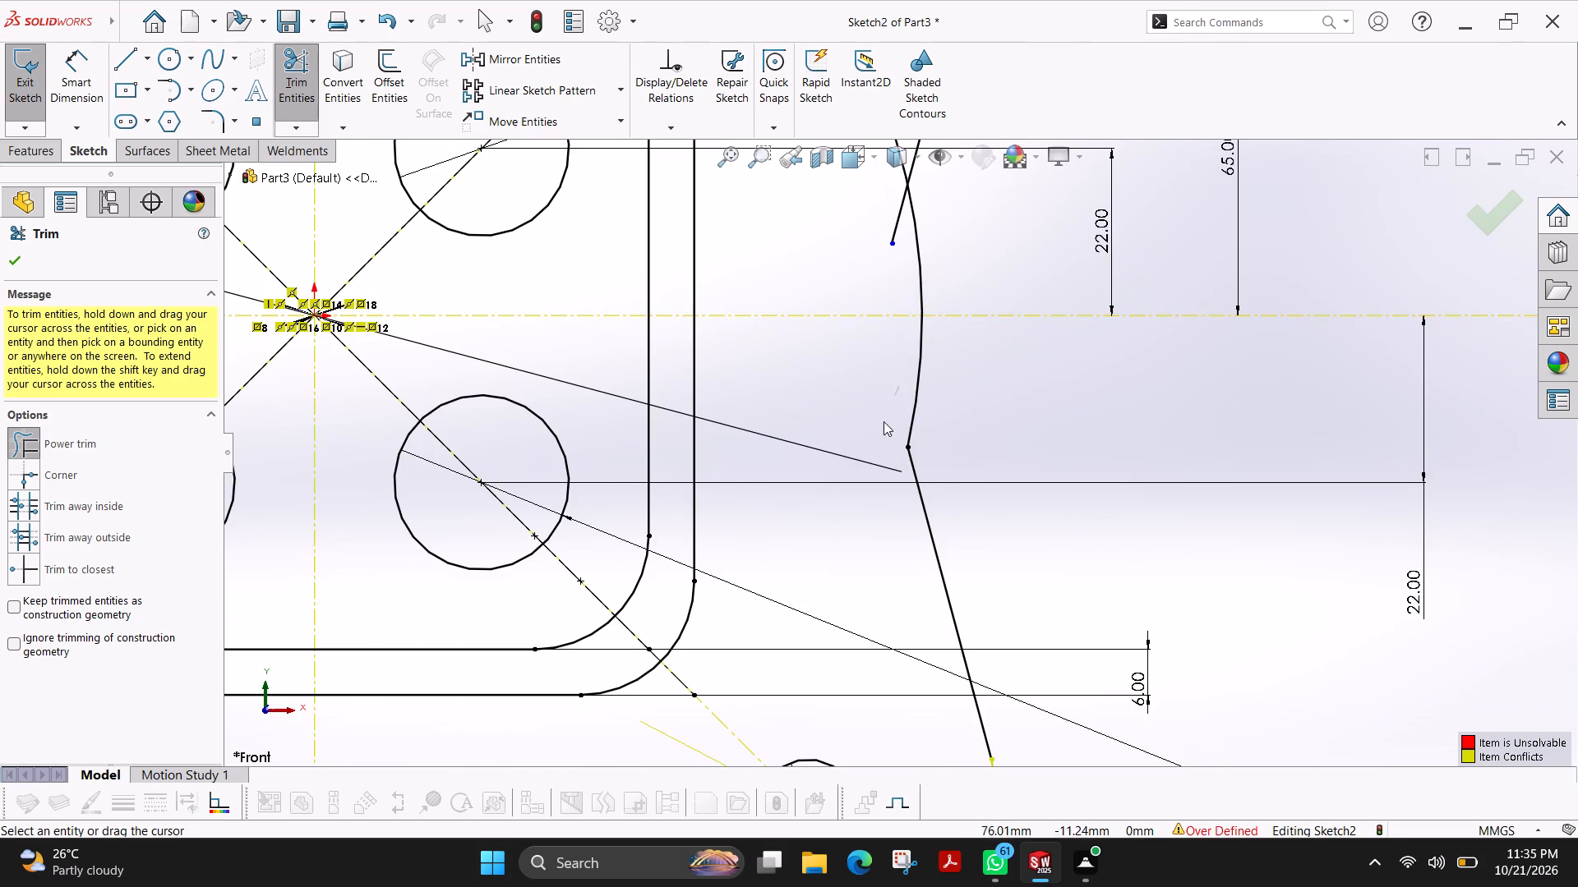
{"action": "left_click_drag", "start_coordinate": [884, 421], "coordinate": [884, 423]}
{"action": "left_click_drag", "start_coordinate": [886, 215], "coordinate": [903, 260]}
Trim the upper-right lug to its outer outline, removing the 160 mm circle arc, inner 50 mm circle arc and top tangent-line overhang.
{"action": "scroll", "coordinate": [883, 240], "scroll_direction": "up", "scroll_amount": 3}
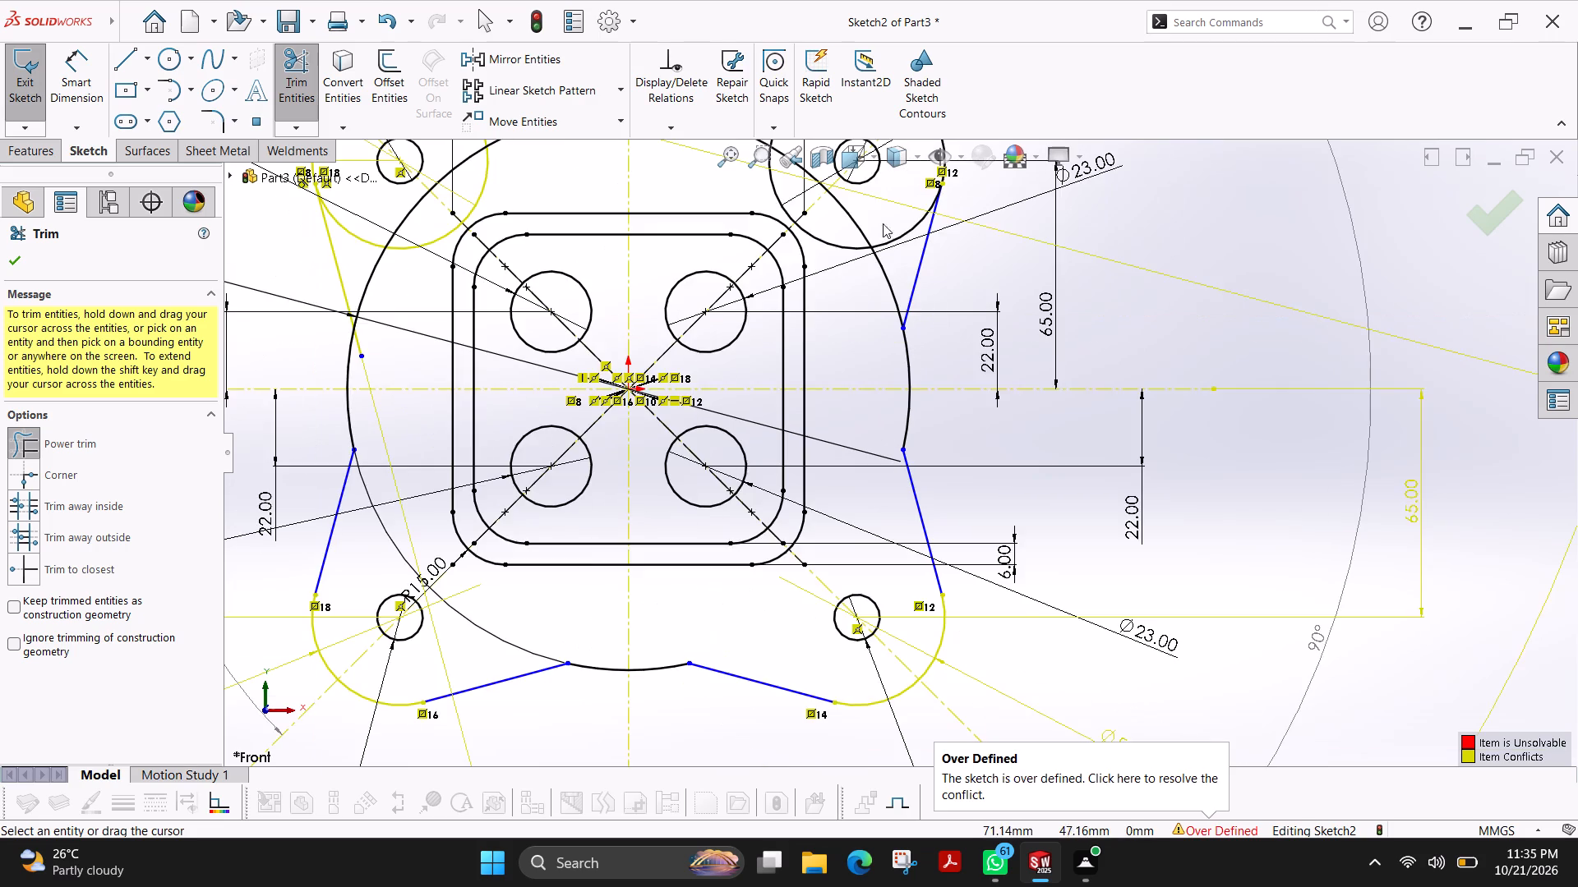
{"action": "scroll", "coordinate": [892, 252], "scroll_direction": "up", "scroll_amount": 2}
{"action": "scroll", "coordinate": [892, 276], "scroll_direction": "down", "scroll_amount": 4}
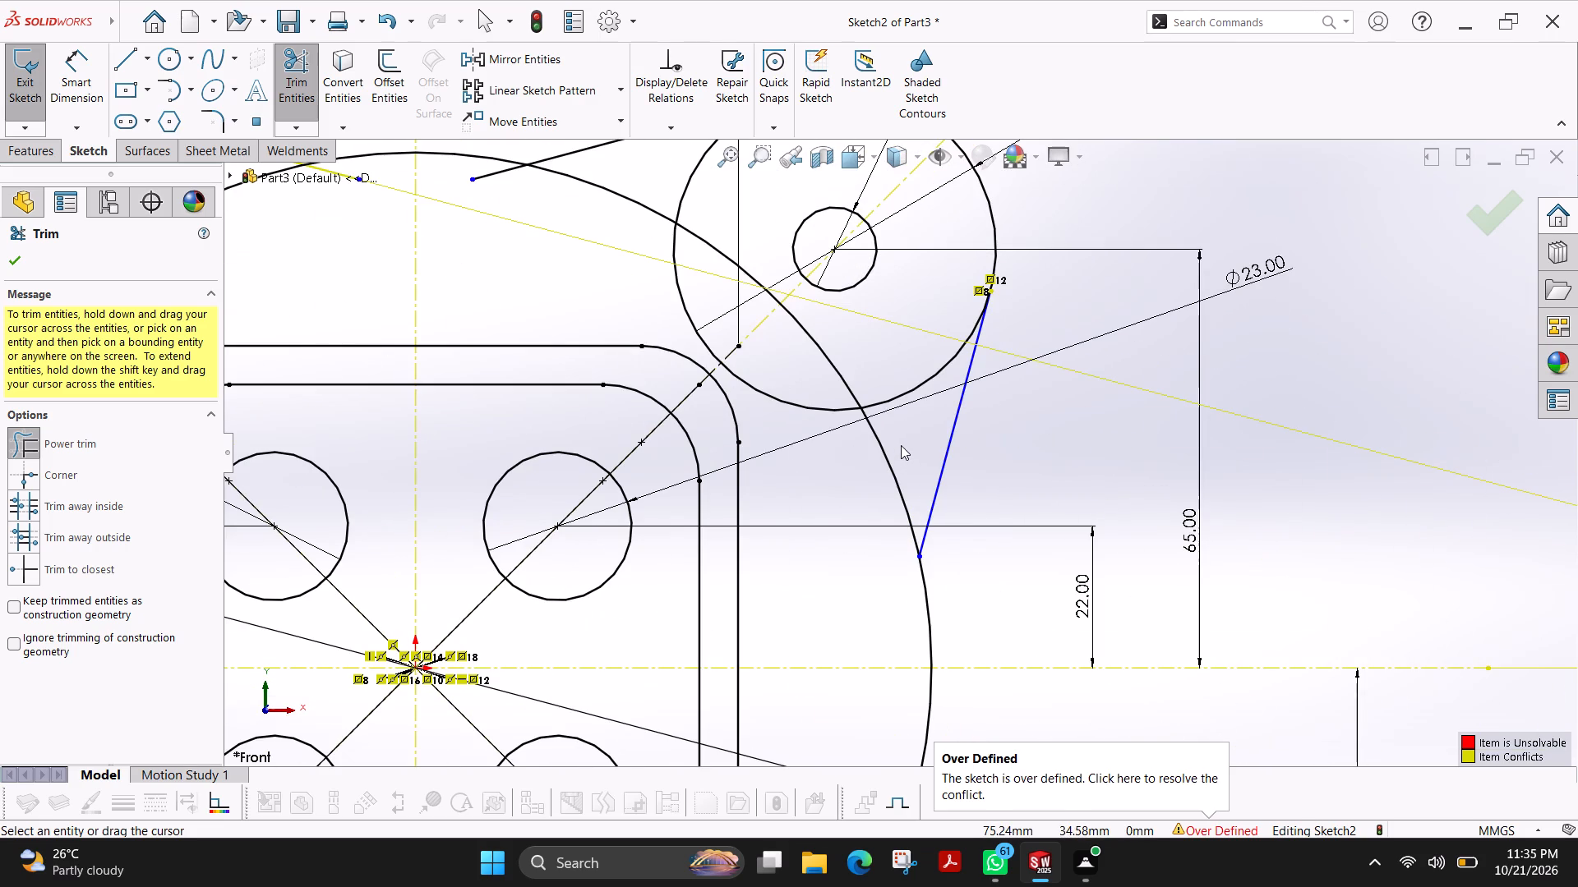
{"action": "left_click_drag", "start_coordinate": [908, 434], "coordinate": [851, 530]}
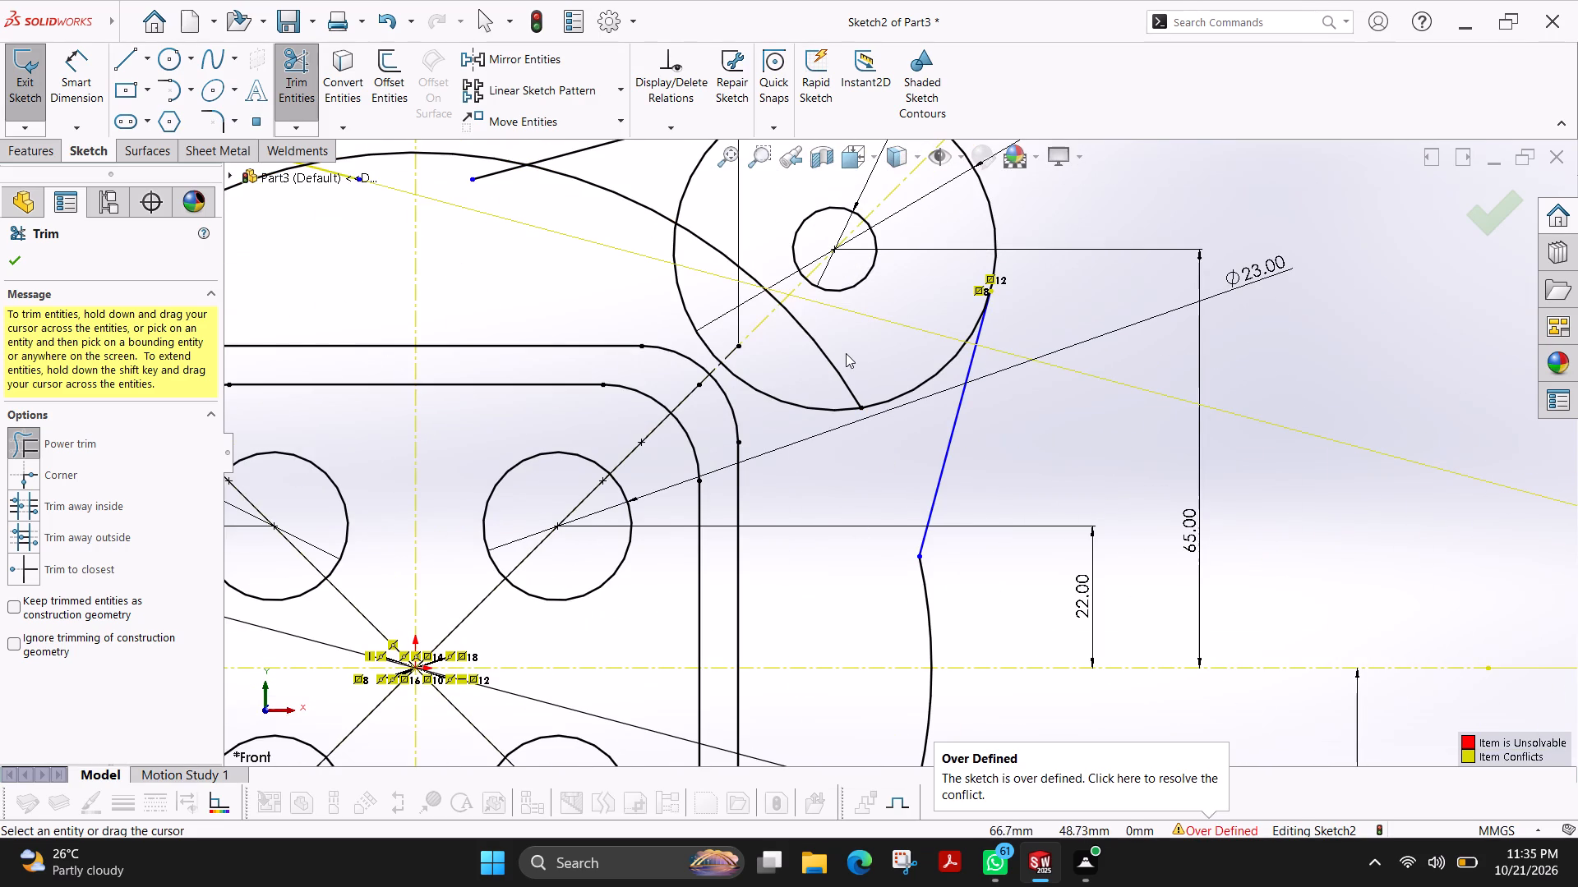
{"action": "left_click_drag", "start_coordinate": [856, 346], "coordinate": [852, 437]}
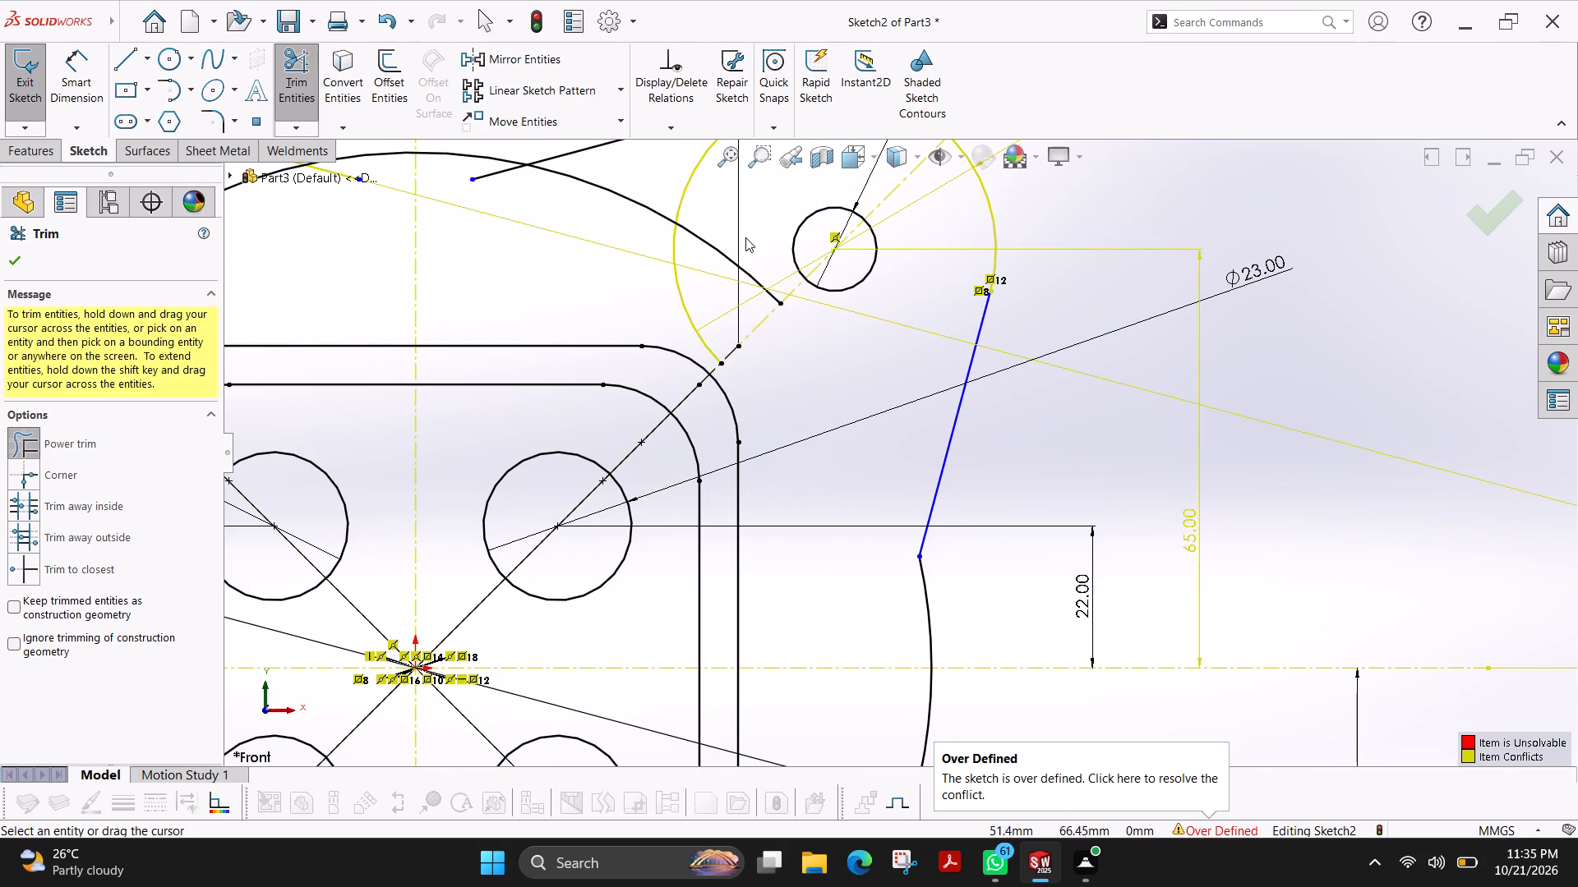
{"action": "left_click_drag", "start_coordinate": [745, 229], "coordinate": [665, 263]}
{"action": "scroll", "coordinate": [708, 205], "scroll_direction": "up", "scroll_amount": 3}
{"action": "scroll", "coordinate": [724, 212], "scroll_direction": "down", "scroll_amount": 3}
{"action": "left_click_drag", "start_coordinate": [862, 375], "coordinate": [708, 397]}
{"action": "scroll", "coordinate": [634, 359], "scroll_direction": "down", "scroll_amount": 2}
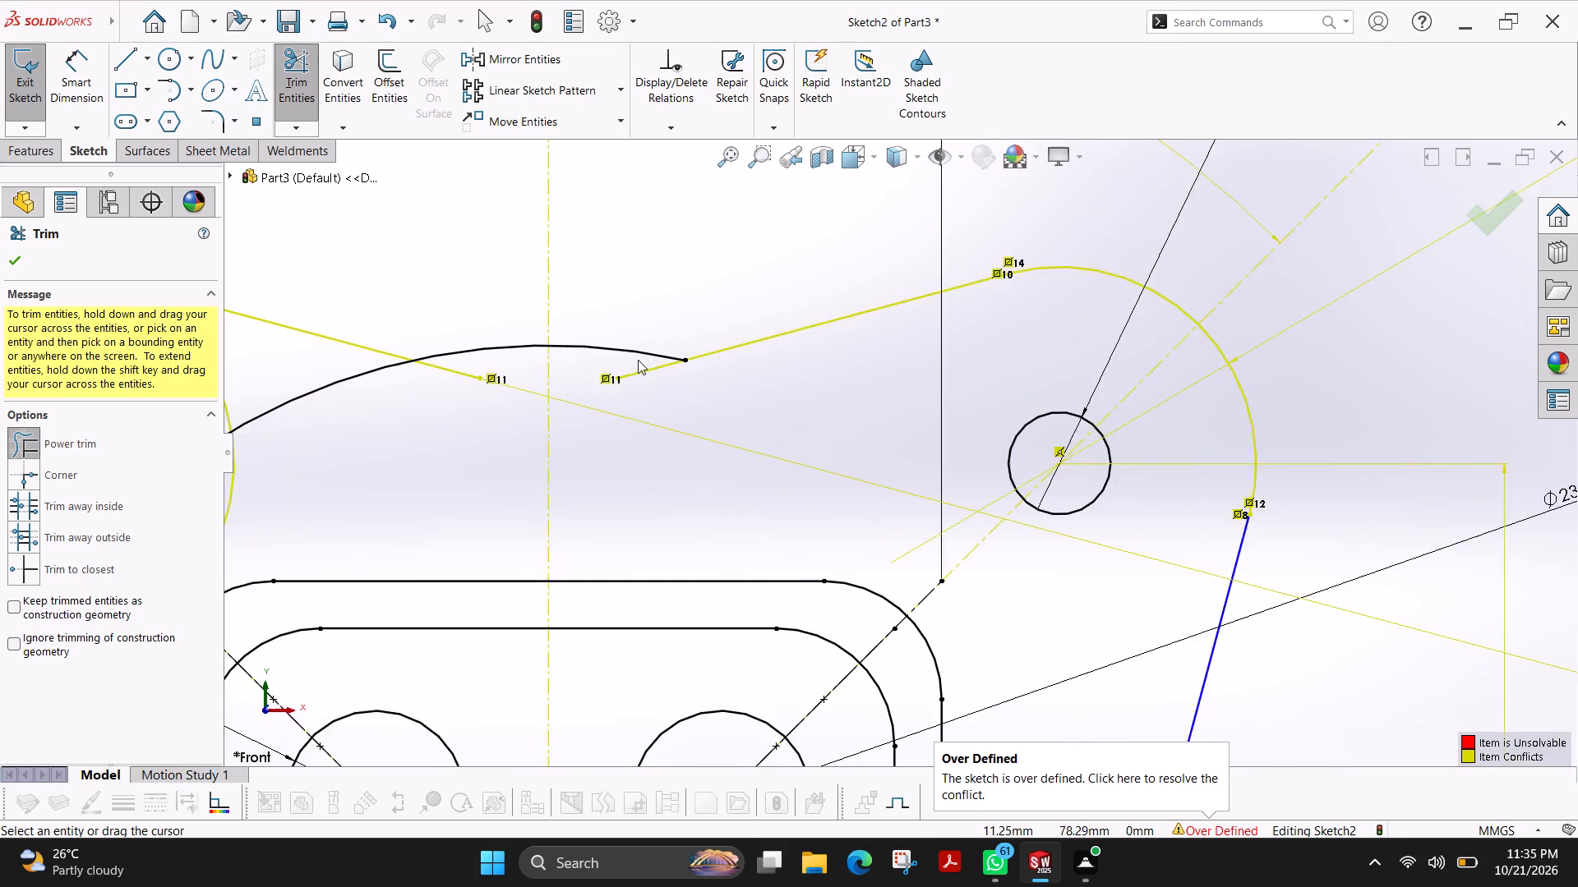
{"action": "scroll", "coordinate": [638, 360], "scroll_direction": "down", "scroll_amount": 1}
{"action": "left_click_drag", "start_coordinate": [648, 375], "coordinate": [704, 418]}
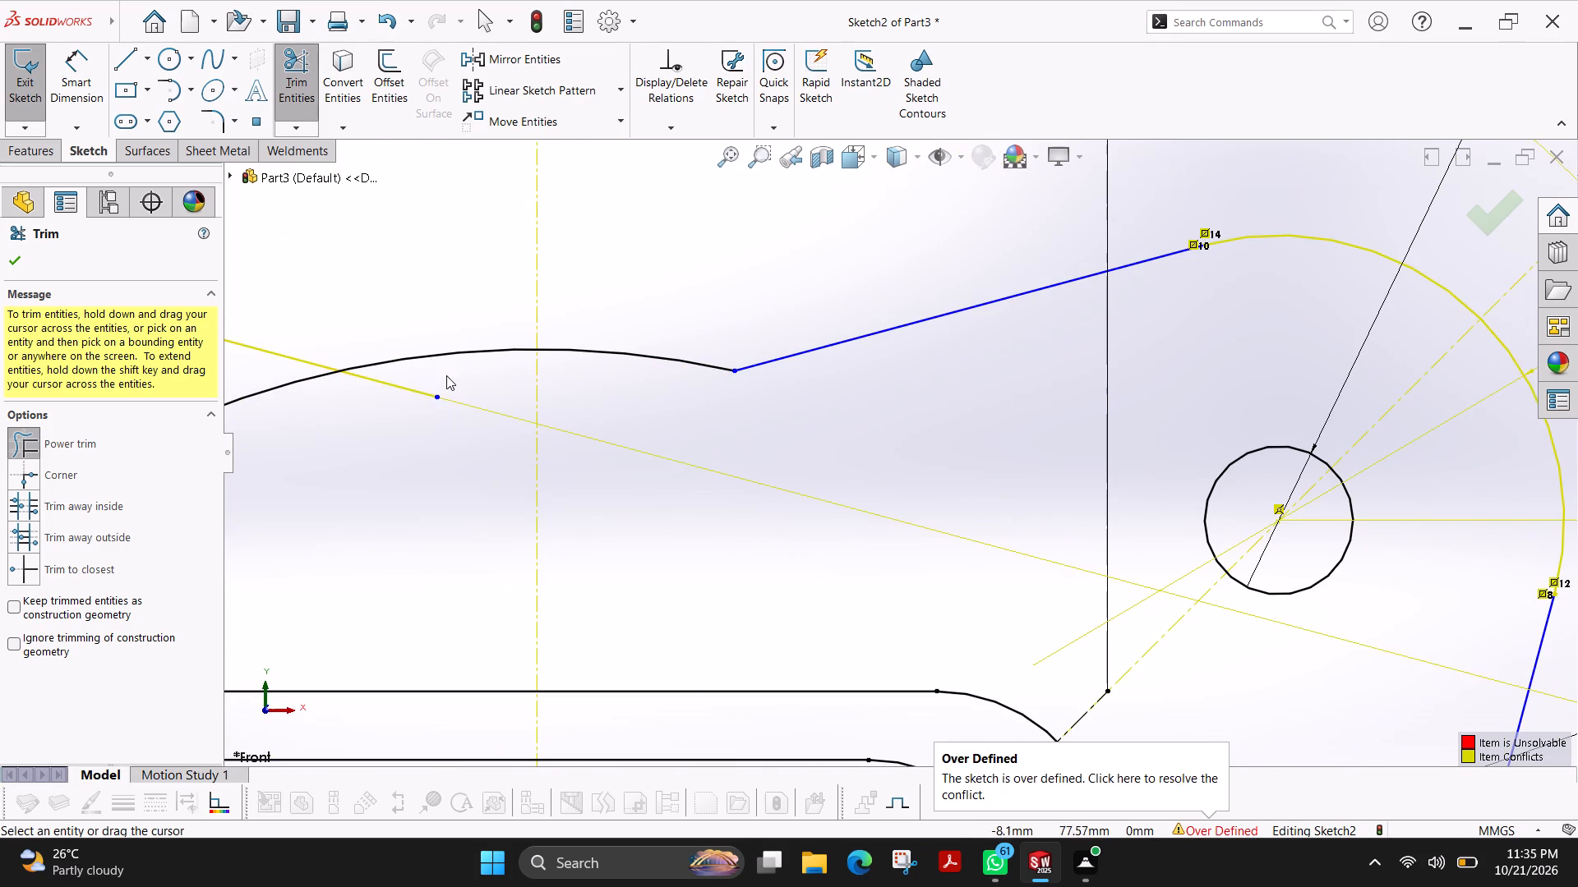
Trim the upper-left lug, removing the top tangent-line overhang, the 160 mm circle arc inside the lug and the inner 50 mm circle arc.
{"action": "left_click_drag", "start_coordinate": [446, 375], "coordinate": [377, 427]}
{"action": "scroll", "coordinate": [414, 426], "scroll_direction": "up", "scroll_amount": 2}
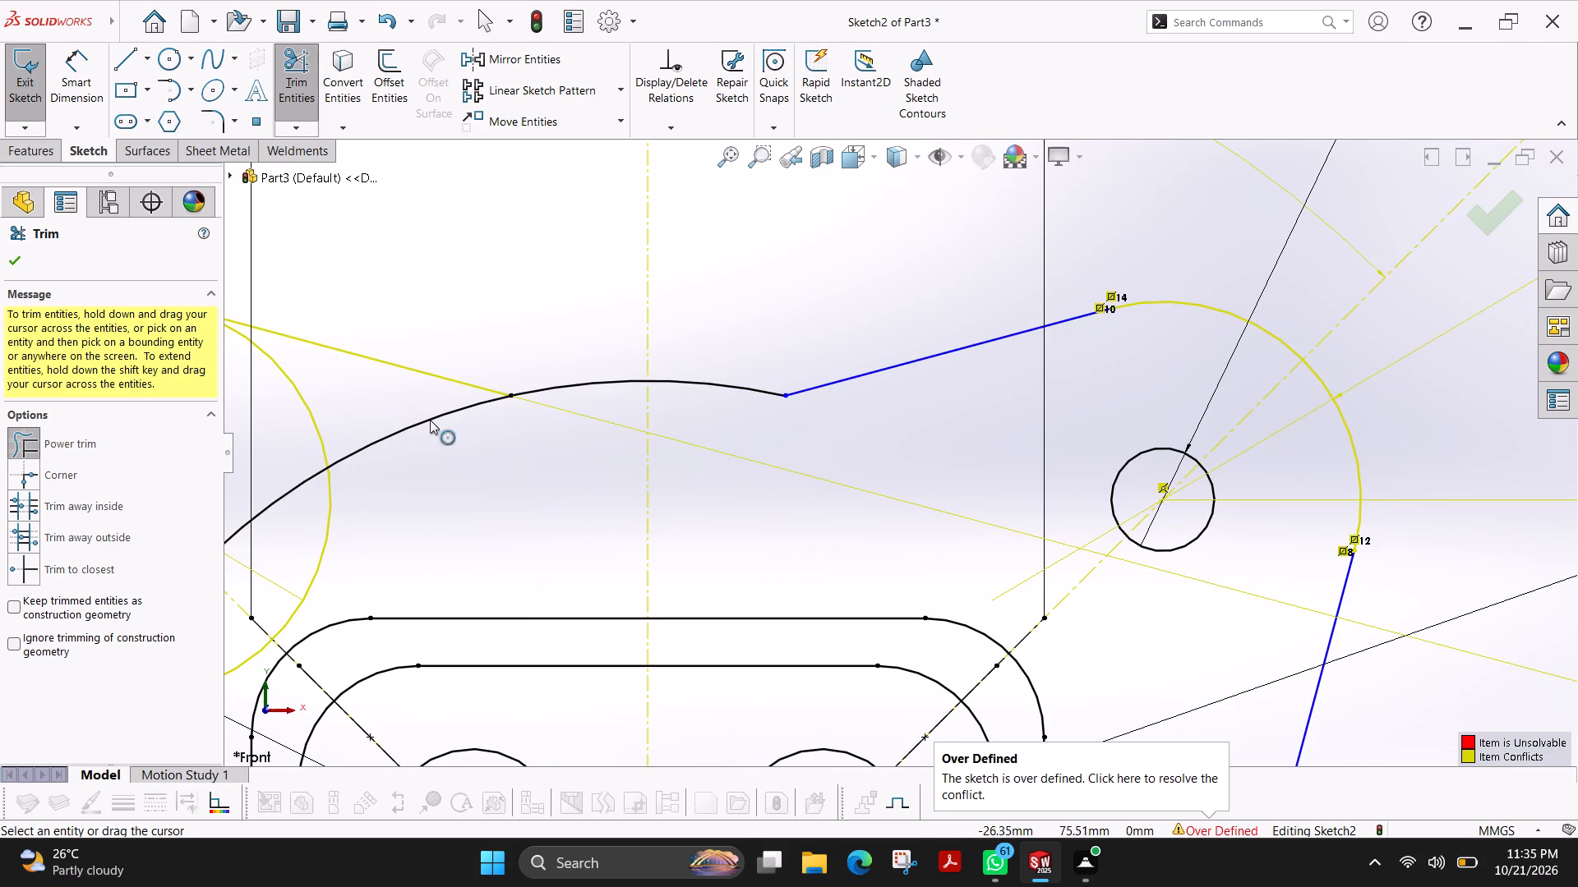
{"action": "scroll", "coordinate": [419, 450], "scroll_direction": "up", "scroll_amount": 2}
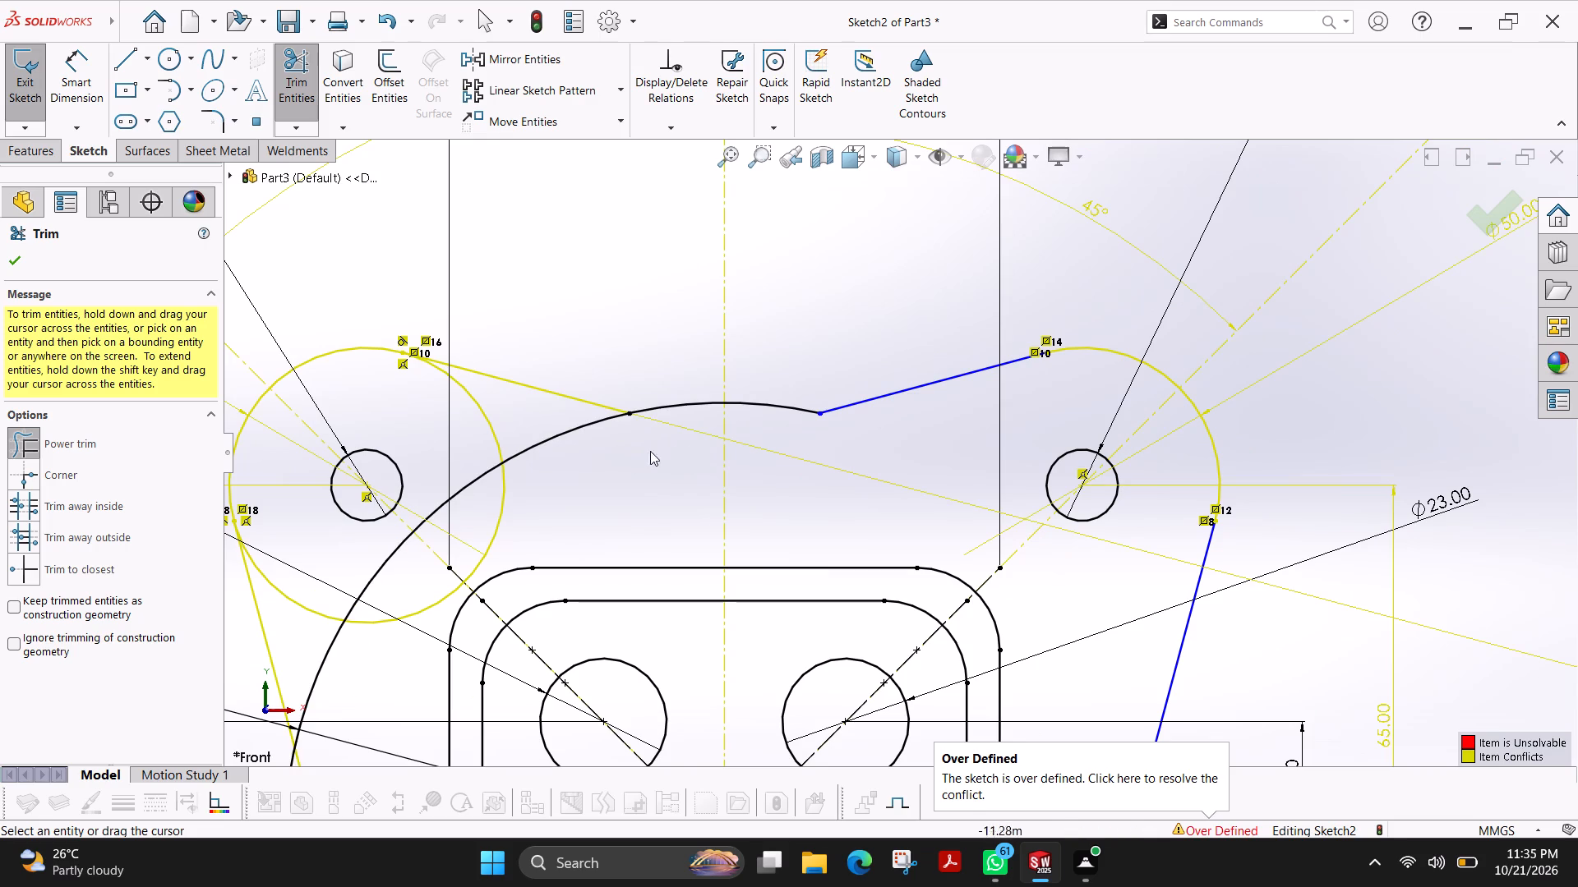
{"action": "left_click_drag", "start_coordinate": [590, 449], "coordinate": [481, 488]}
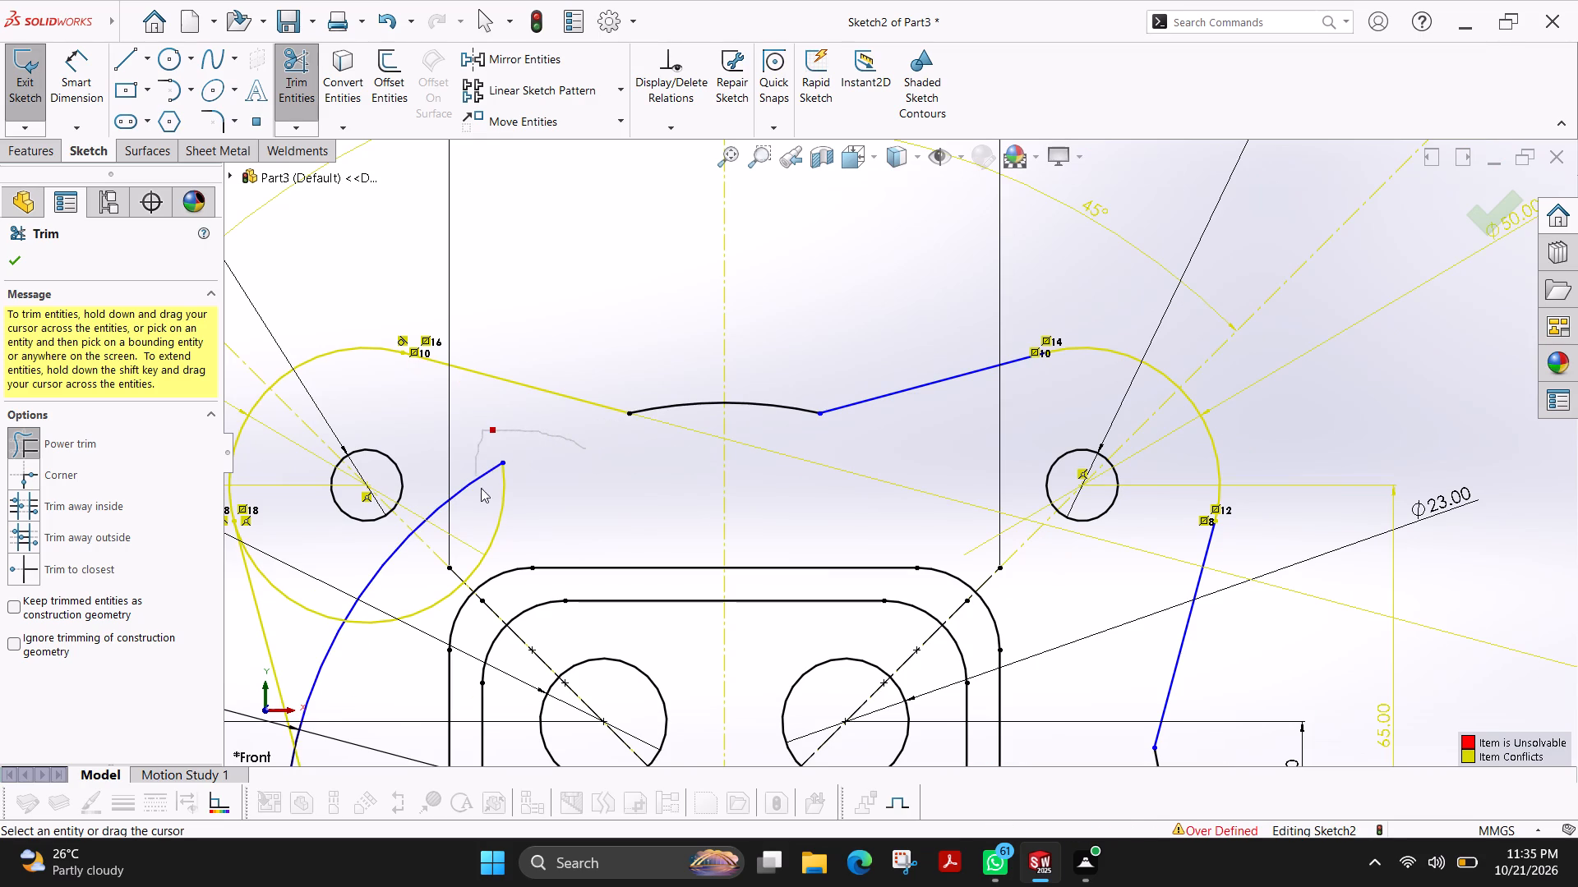
{"action": "left_click_drag", "start_coordinate": [481, 488], "coordinate": [517, 527]}
{"action": "scroll", "coordinate": [475, 537], "scroll_direction": "up", "scroll_amount": 2}
{"action": "left_click_drag", "start_coordinate": [497, 522], "coordinate": [512, 540]}
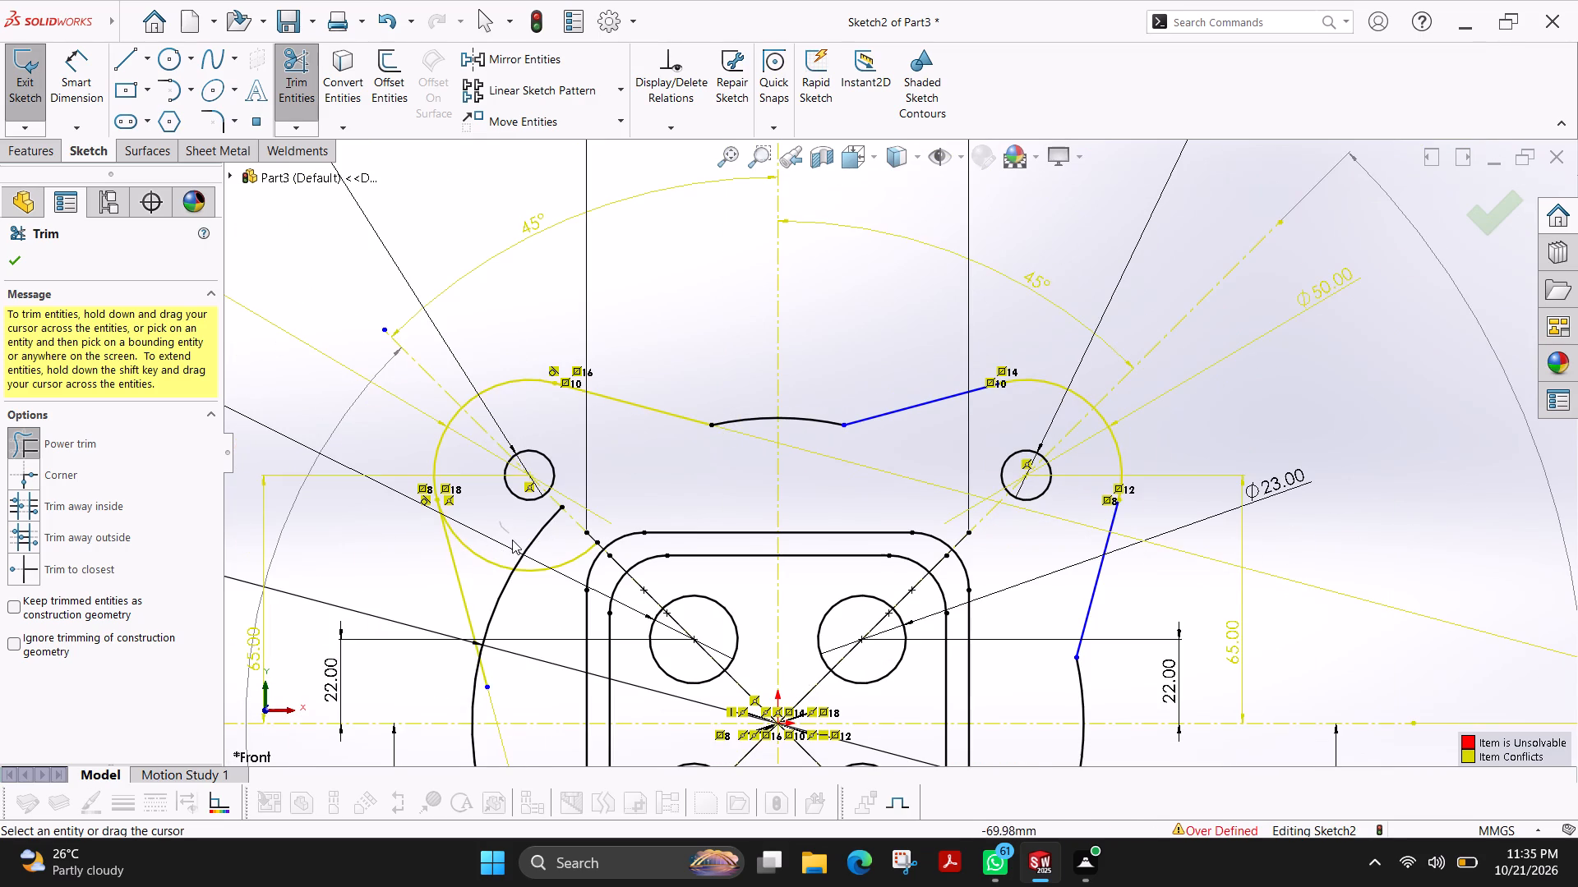
{"action": "left_click_drag", "start_coordinate": [512, 540], "coordinate": [534, 597]}
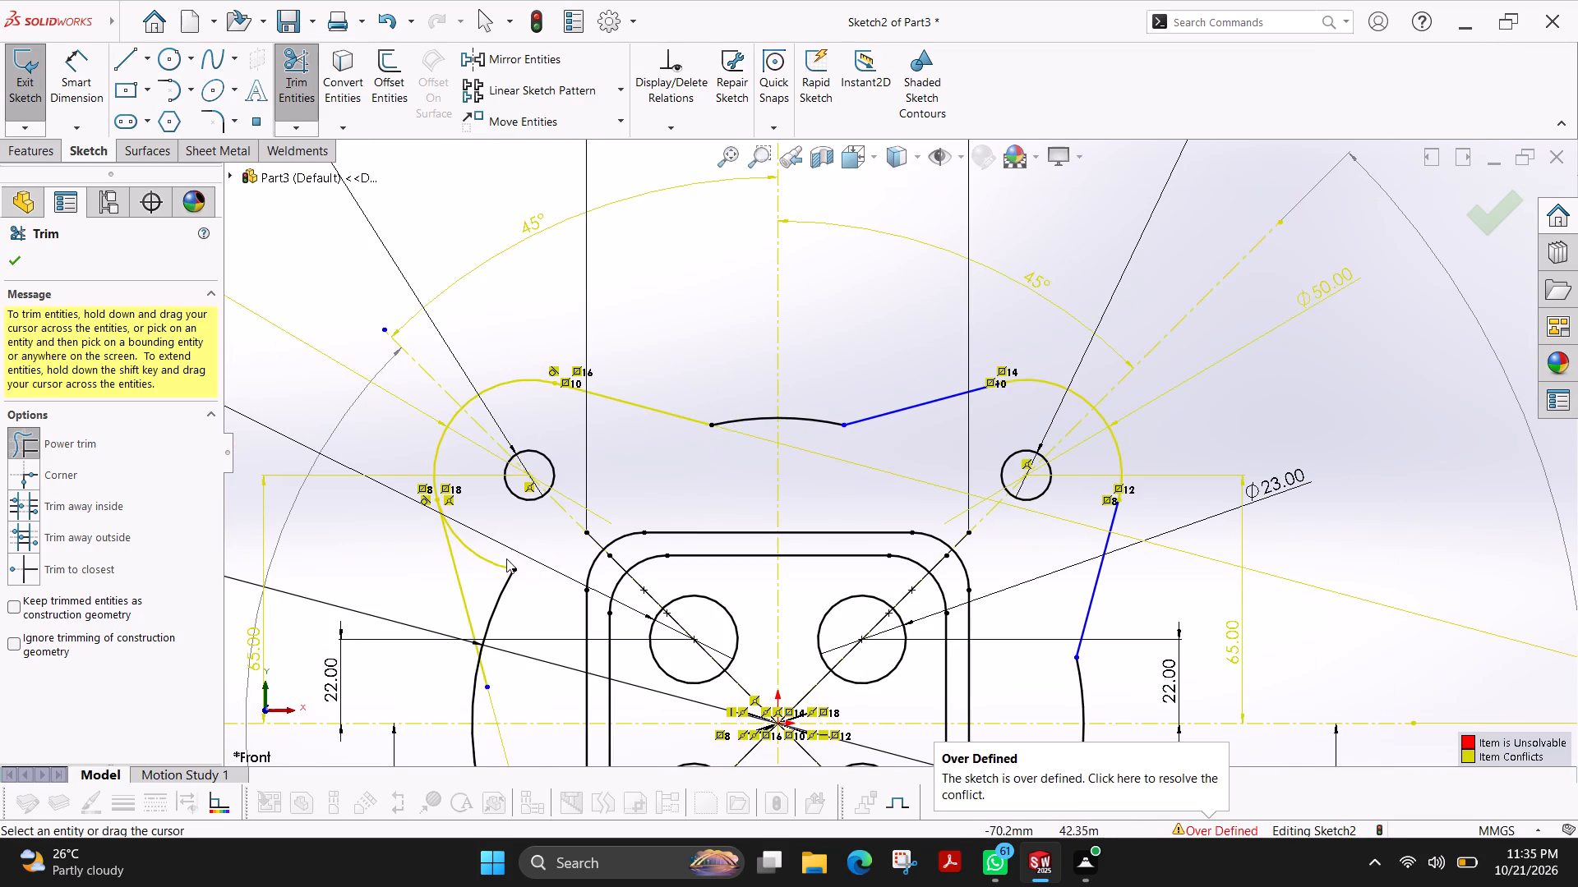
{"action": "left_click_drag", "start_coordinate": [482, 534], "coordinate": [516, 636]}
Trim the end of the upper-left lug's side tangent line that extends inside the 160 mm circle.
{"action": "scroll", "coordinate": [524, 678], "scroll_direction": "up", "scroll_amount": 2}
{"action": "scroll", "coordinate": [699, 581], "scroll_direction": "down", "scroll_amount": 4}
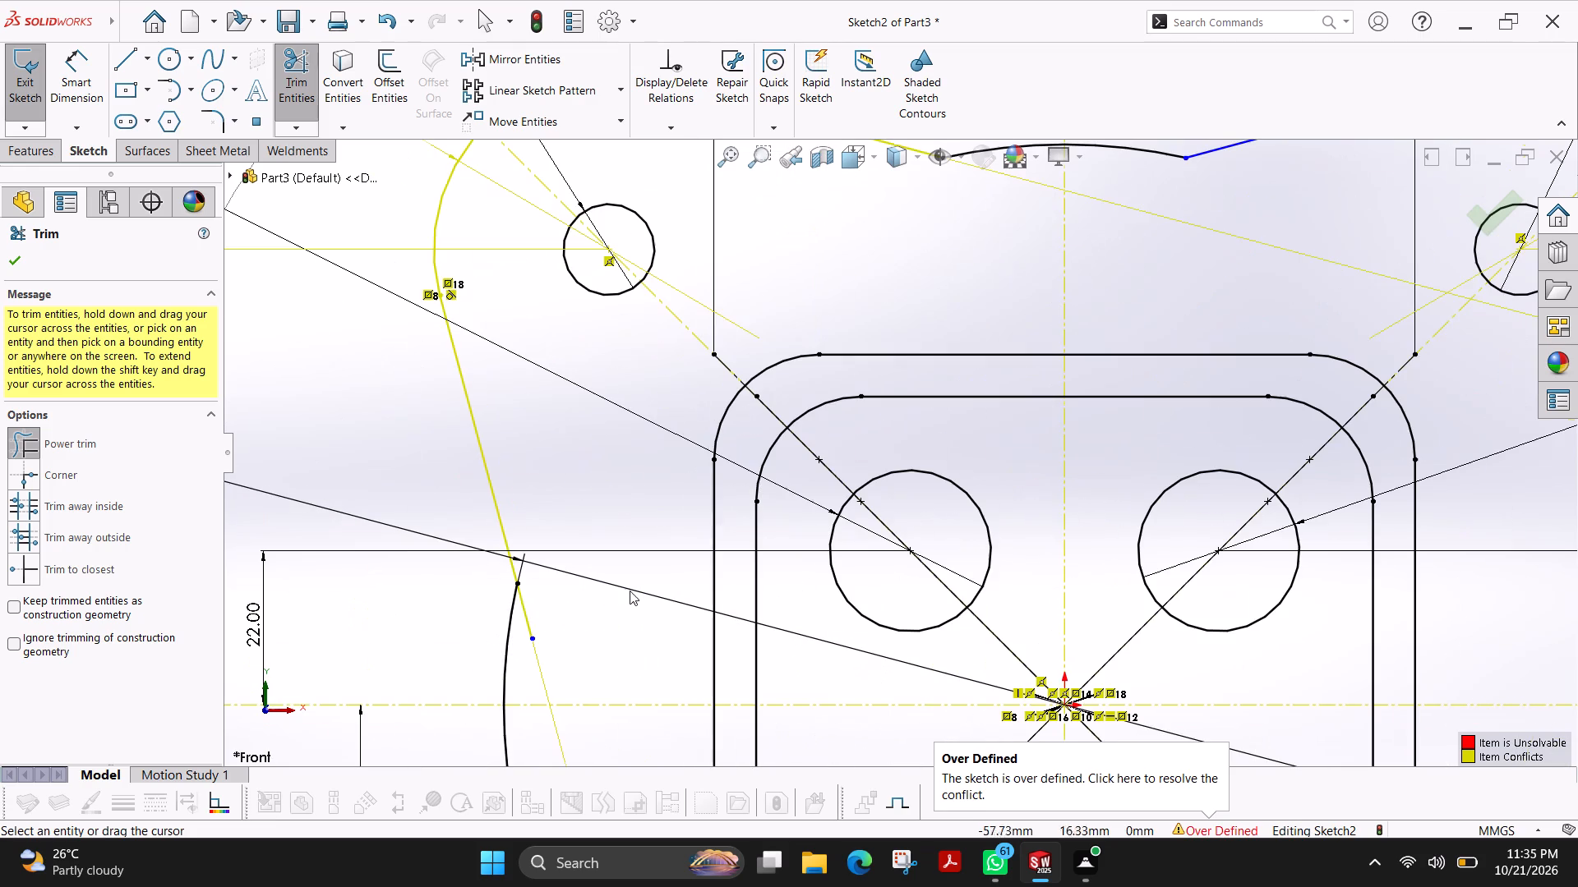
{"action": "left_click_drag", "start_coordinate": [545, 594], "coordinate": [525, 654]}
{"action": "scroll", "coordinate": [570, 643], "scroll_direction": "up", "scroll_amount": 4}
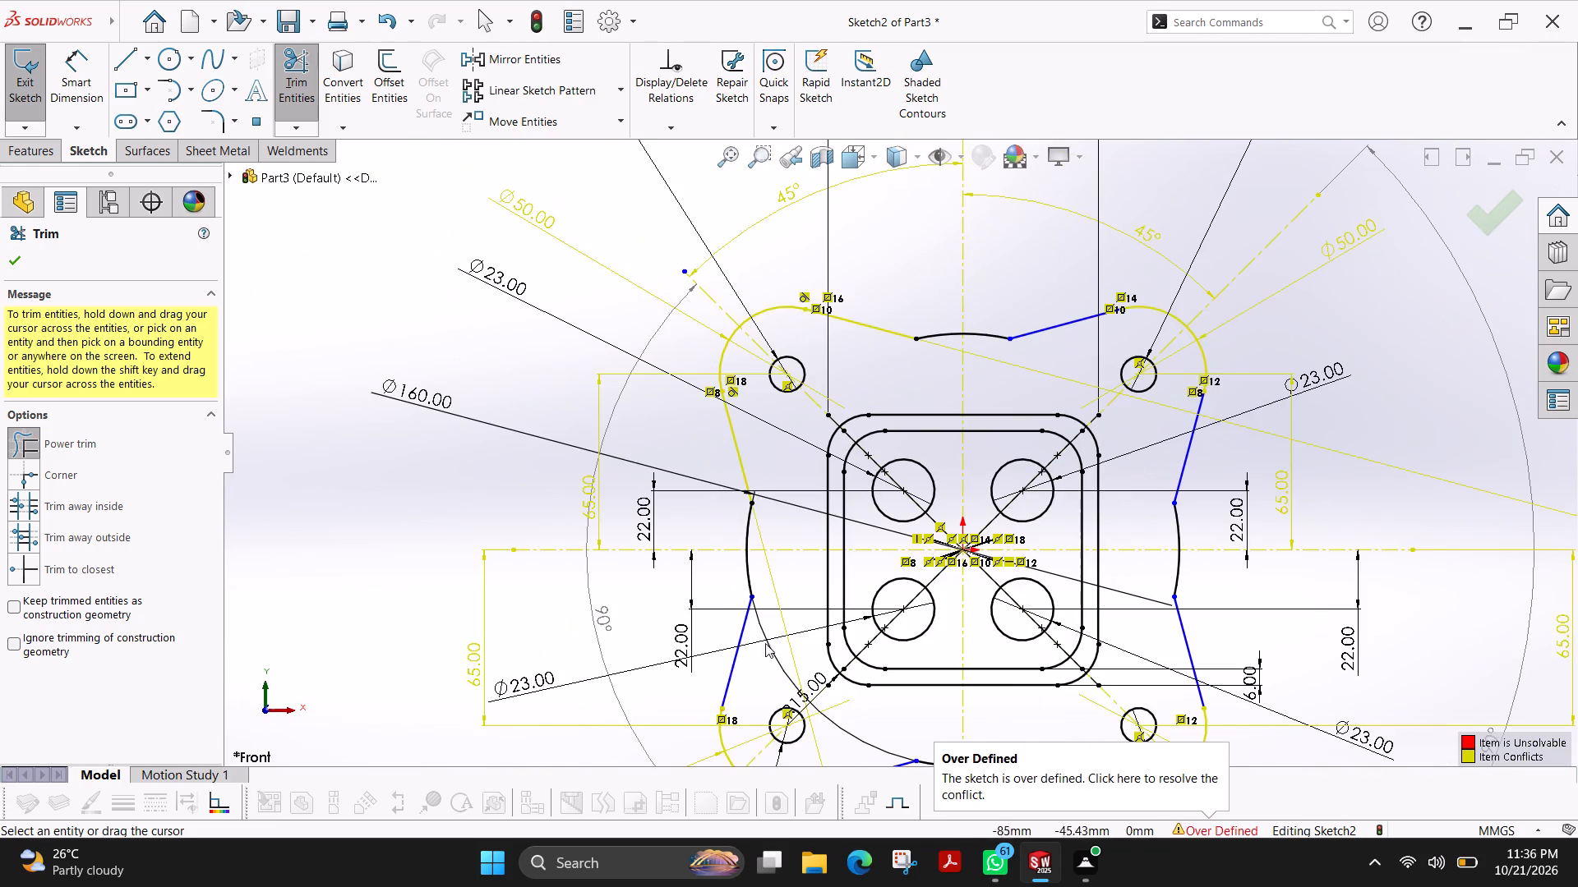
{"action": "scroll", "coordinate": [791, 627], "scroll_direction": "up", "scroll_amount": 2}
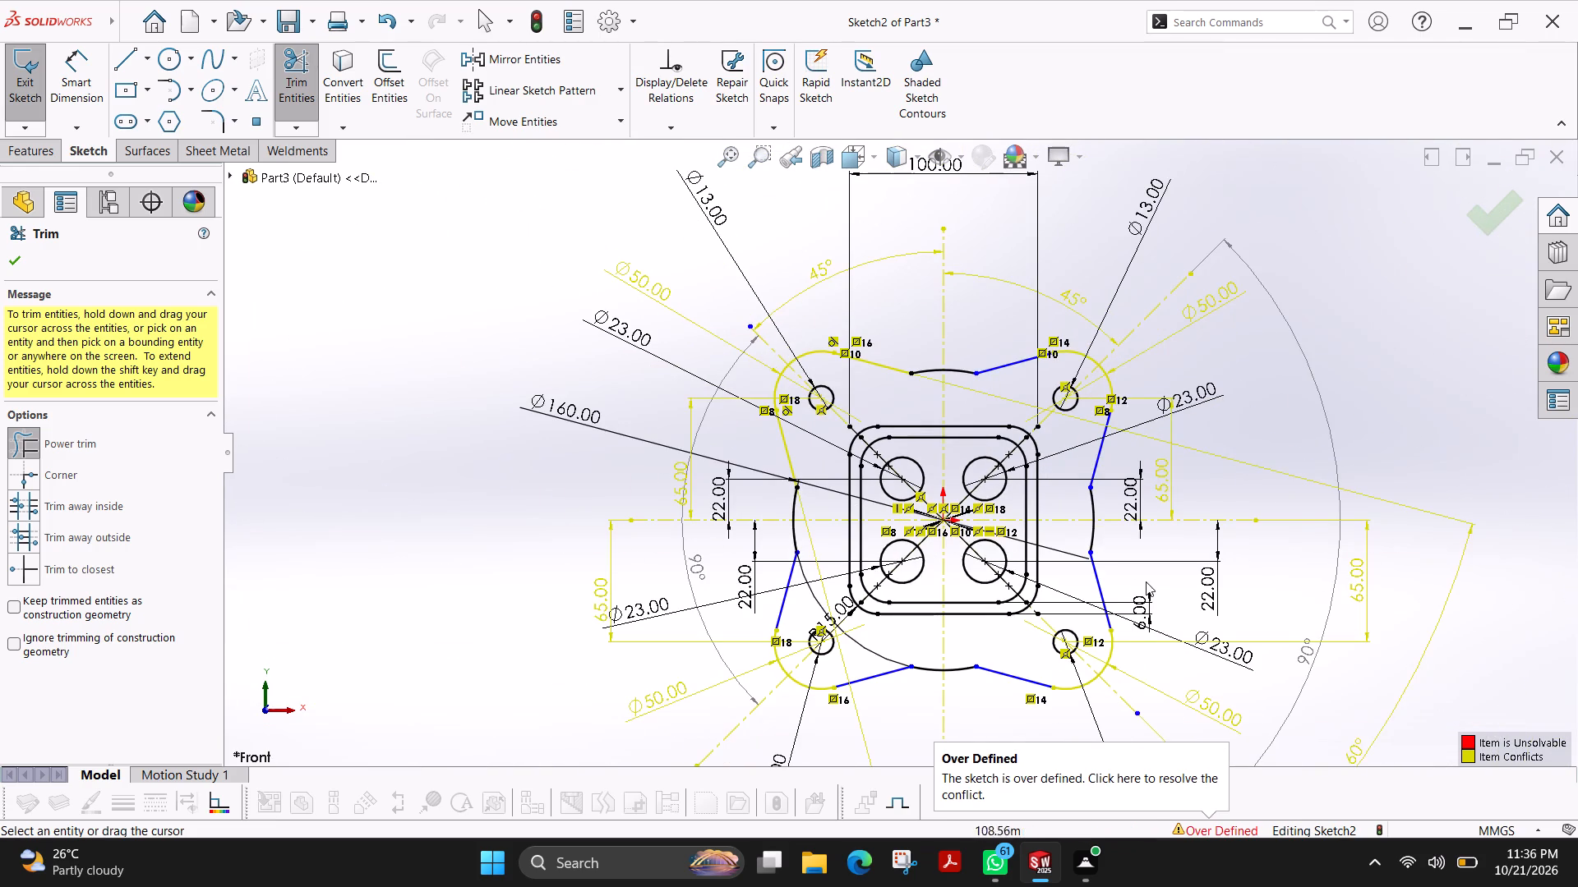
{"action": "left_click", "coordinate": [12, 273]}
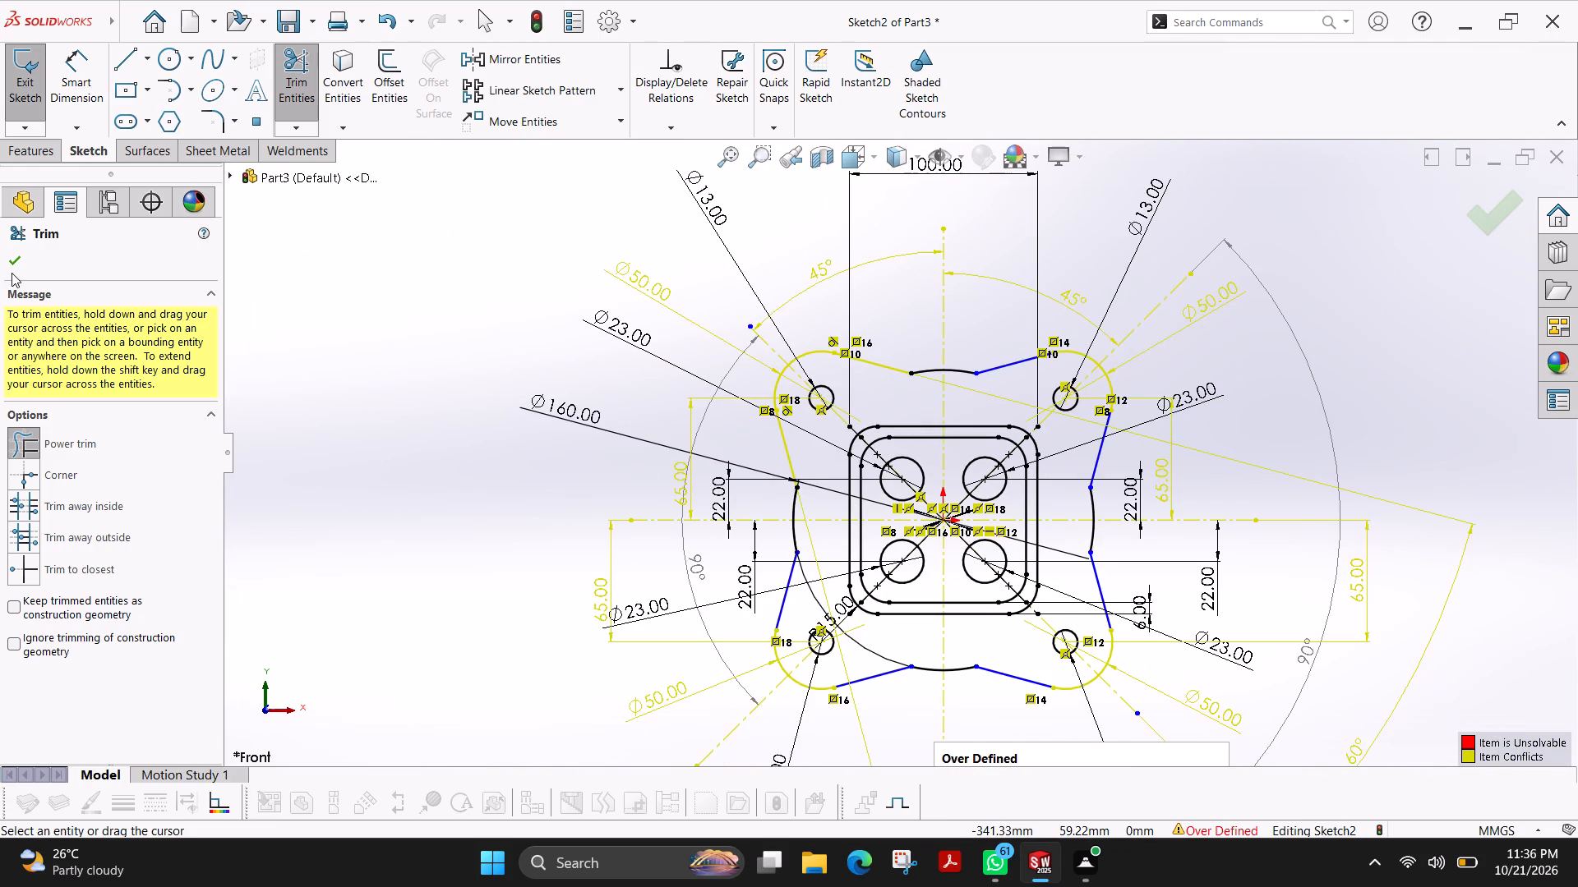
{"action": "left_click", "coordinate": [12, 262]}
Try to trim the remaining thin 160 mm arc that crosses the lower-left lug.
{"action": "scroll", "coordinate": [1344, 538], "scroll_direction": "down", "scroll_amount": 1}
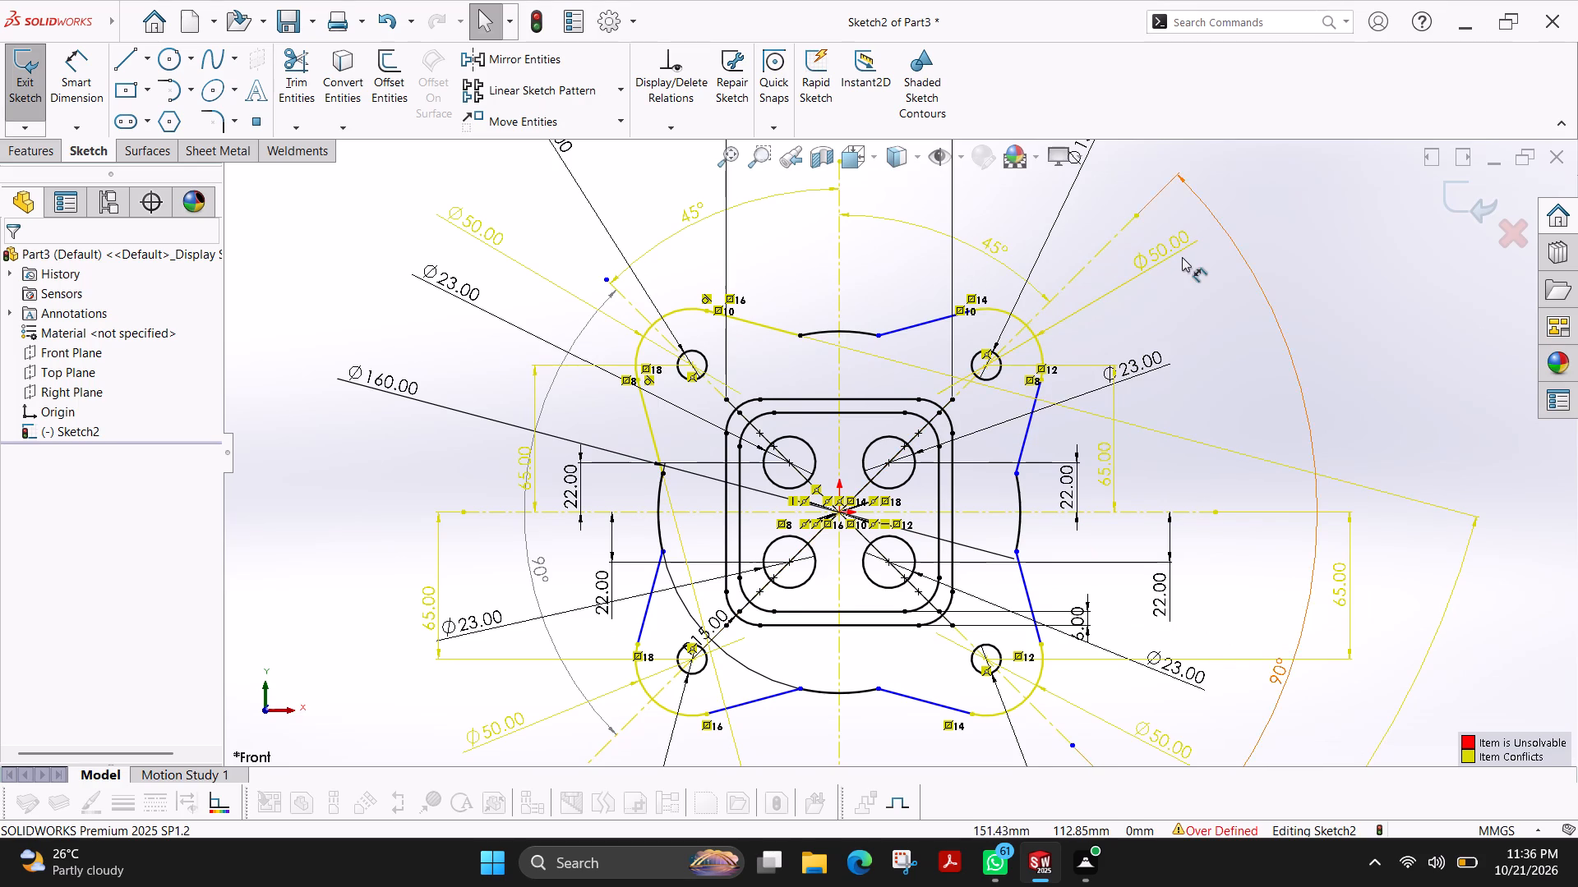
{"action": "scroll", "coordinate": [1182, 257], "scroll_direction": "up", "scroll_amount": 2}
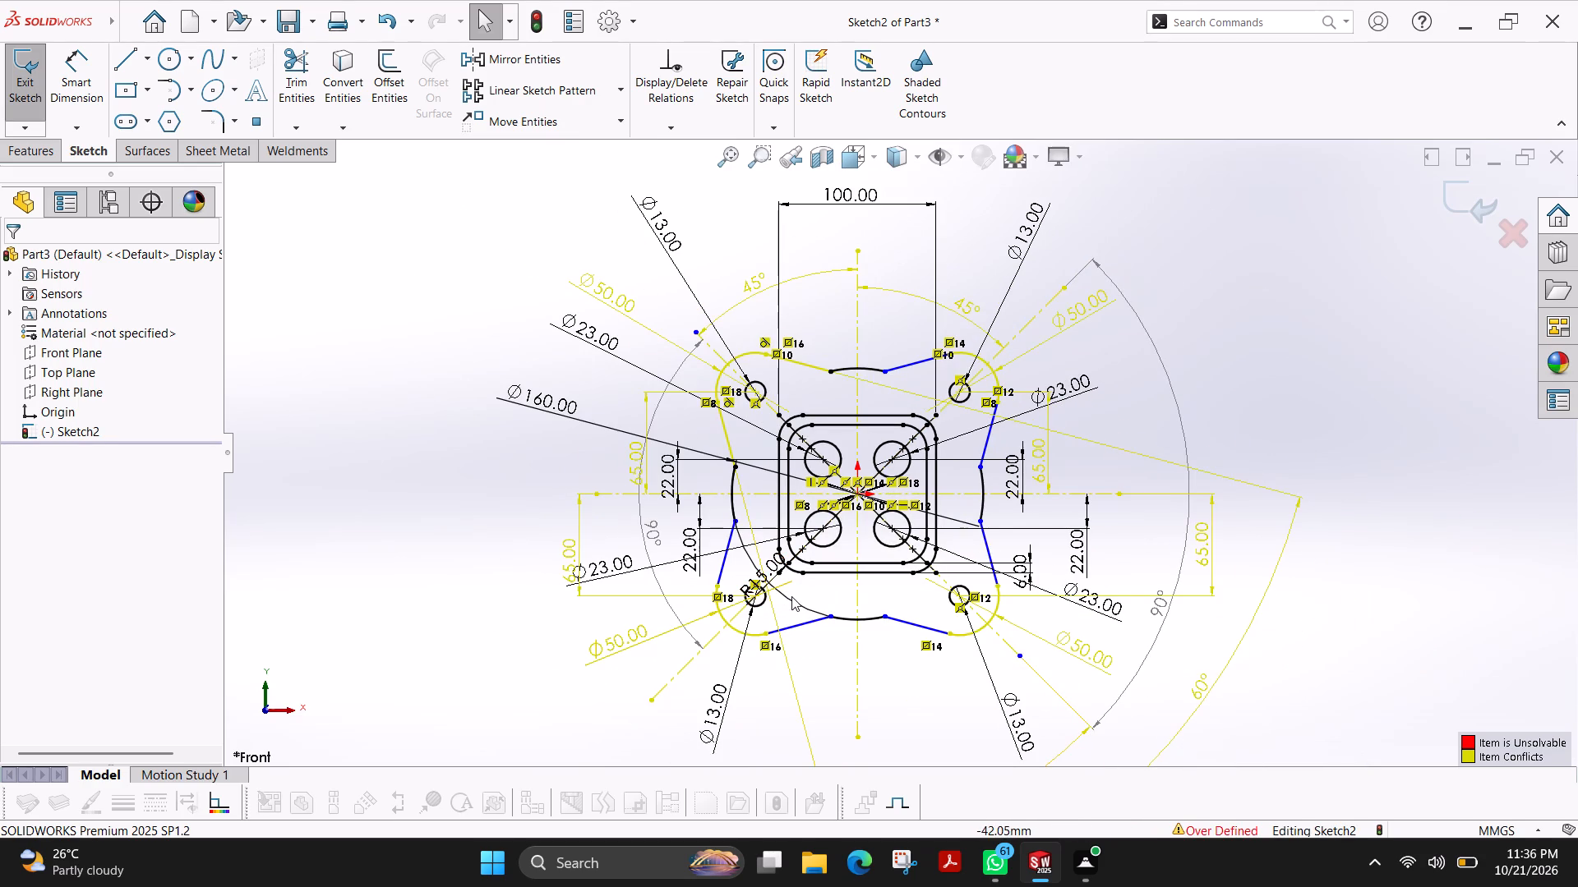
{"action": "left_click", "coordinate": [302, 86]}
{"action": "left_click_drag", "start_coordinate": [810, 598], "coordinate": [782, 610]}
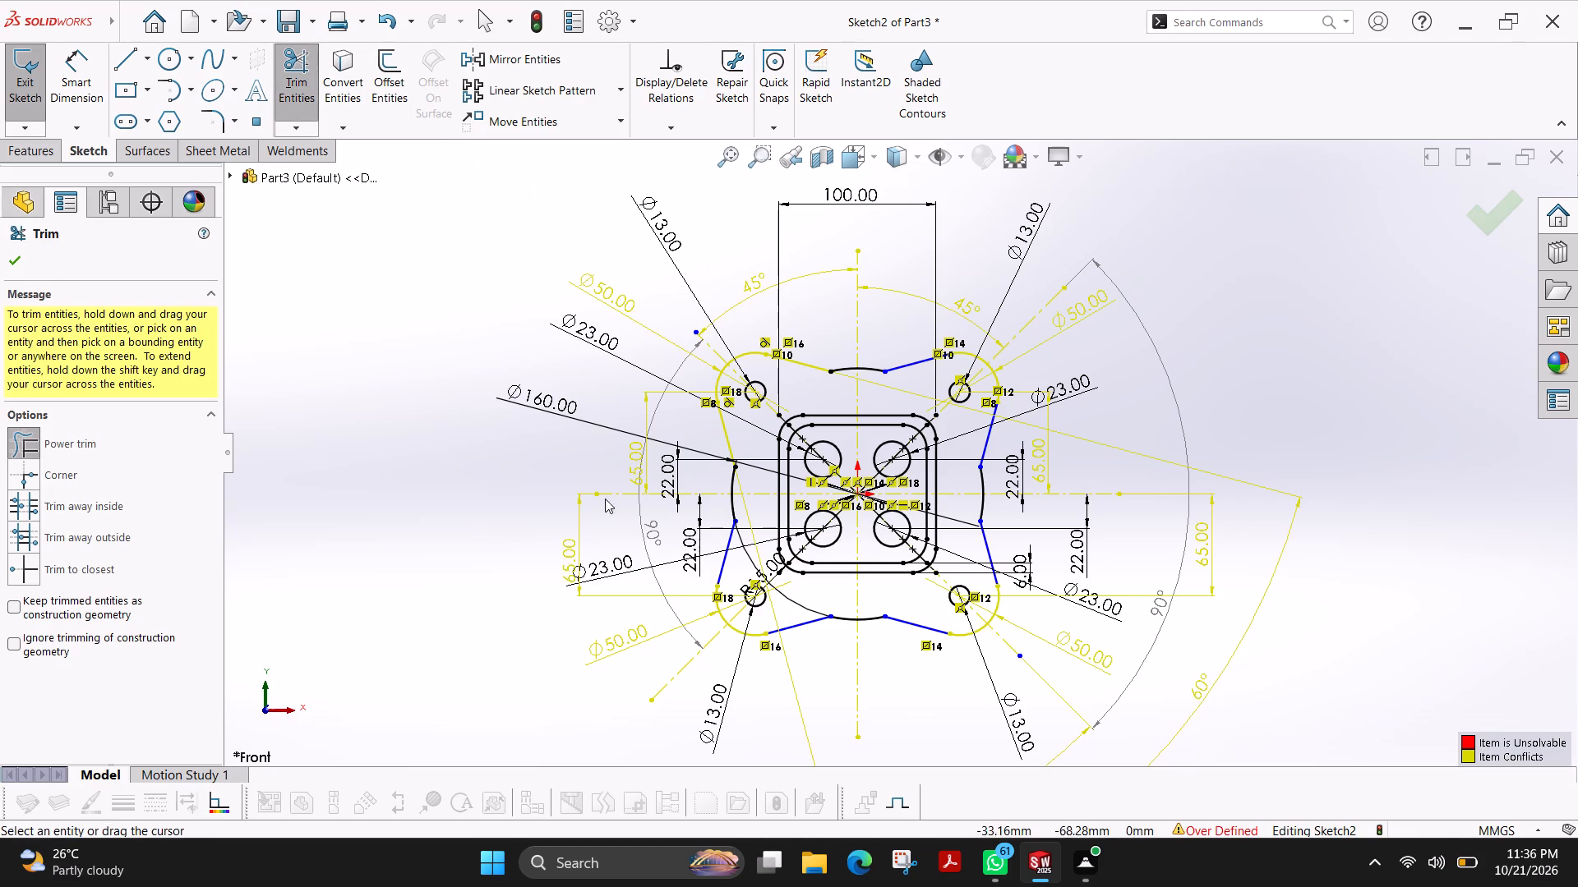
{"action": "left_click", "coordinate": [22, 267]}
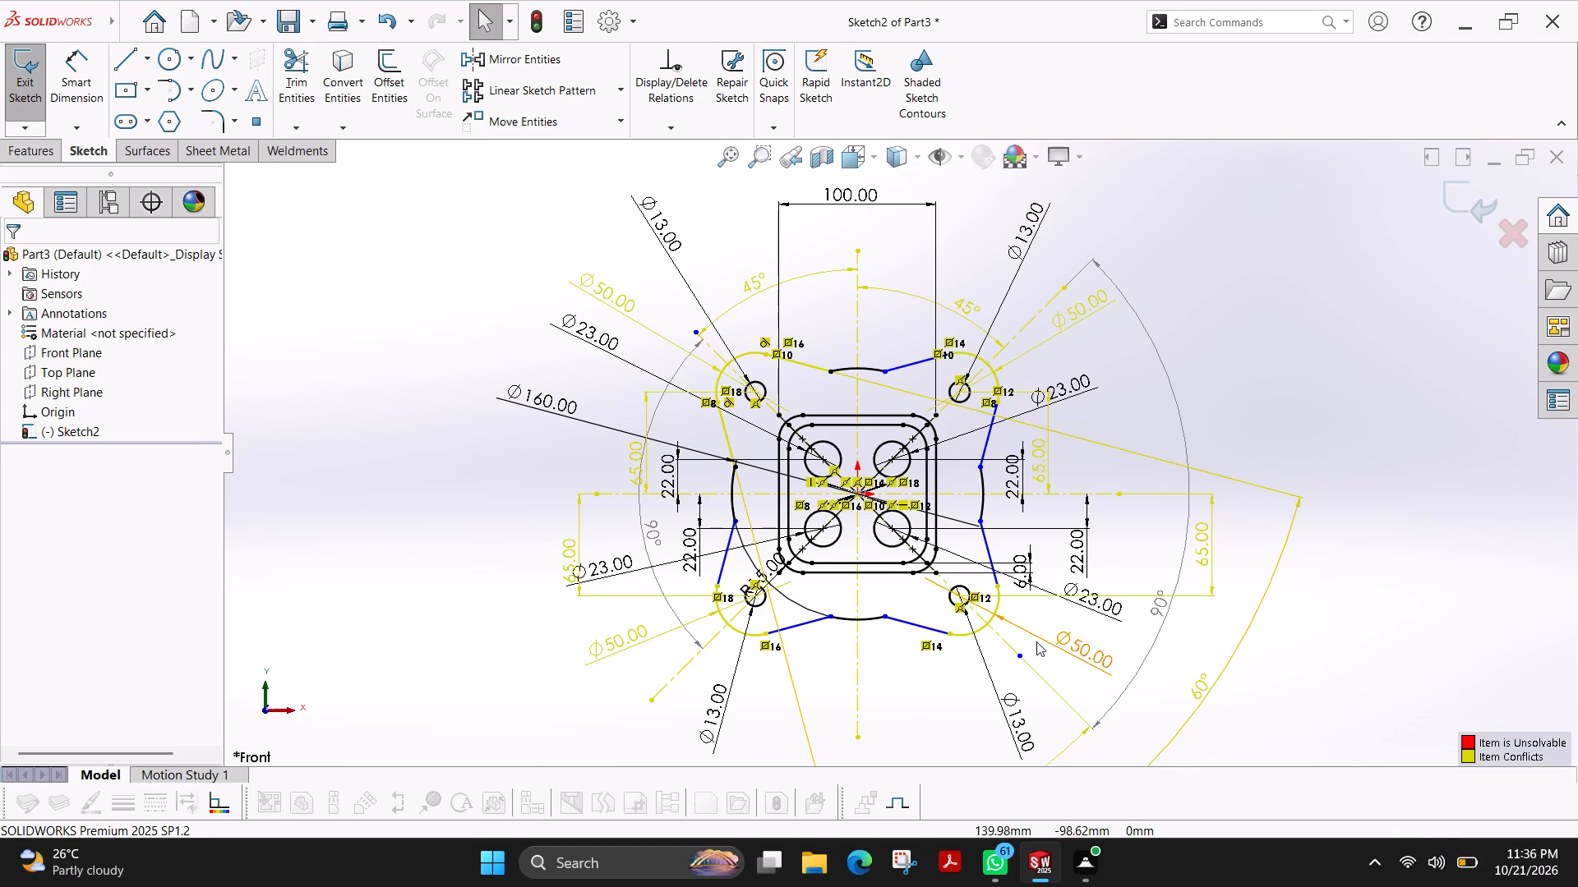
Delete the conflicting right-side dimensions: both 50 mm lug diameters, both 65 mm heights, the 60° angle and the 45° angle.
{"action": "left_click", "coordinate": [1049, 635]}
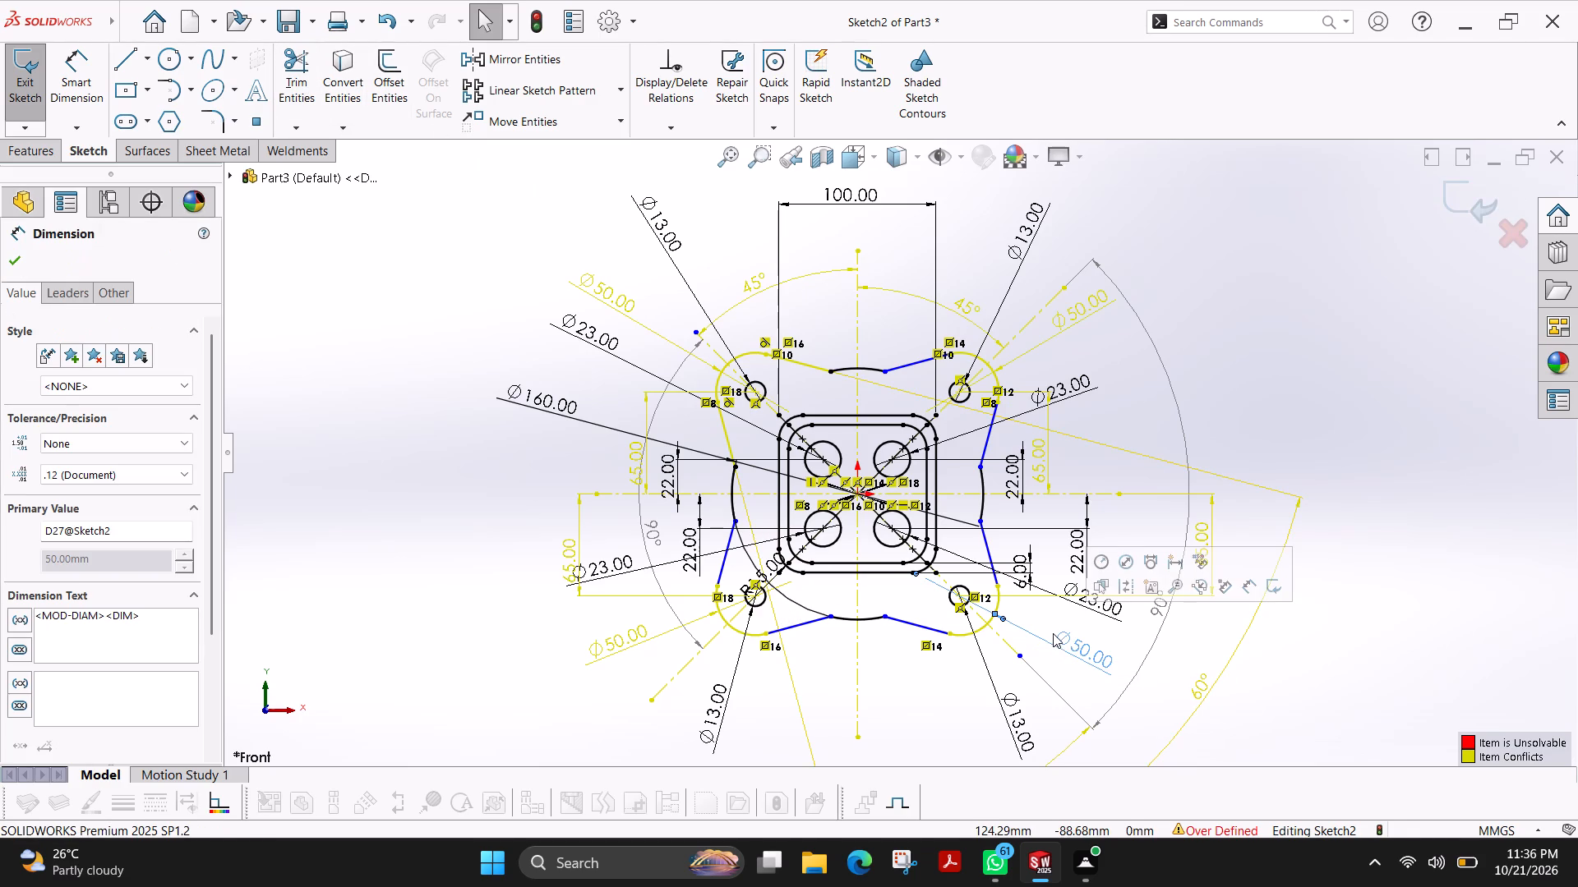
{"action": "key", "text": "Delete"}
{"action": "left_click", "coordinate": [1220, 673]}
{"action": "key", "text": "Delete"}
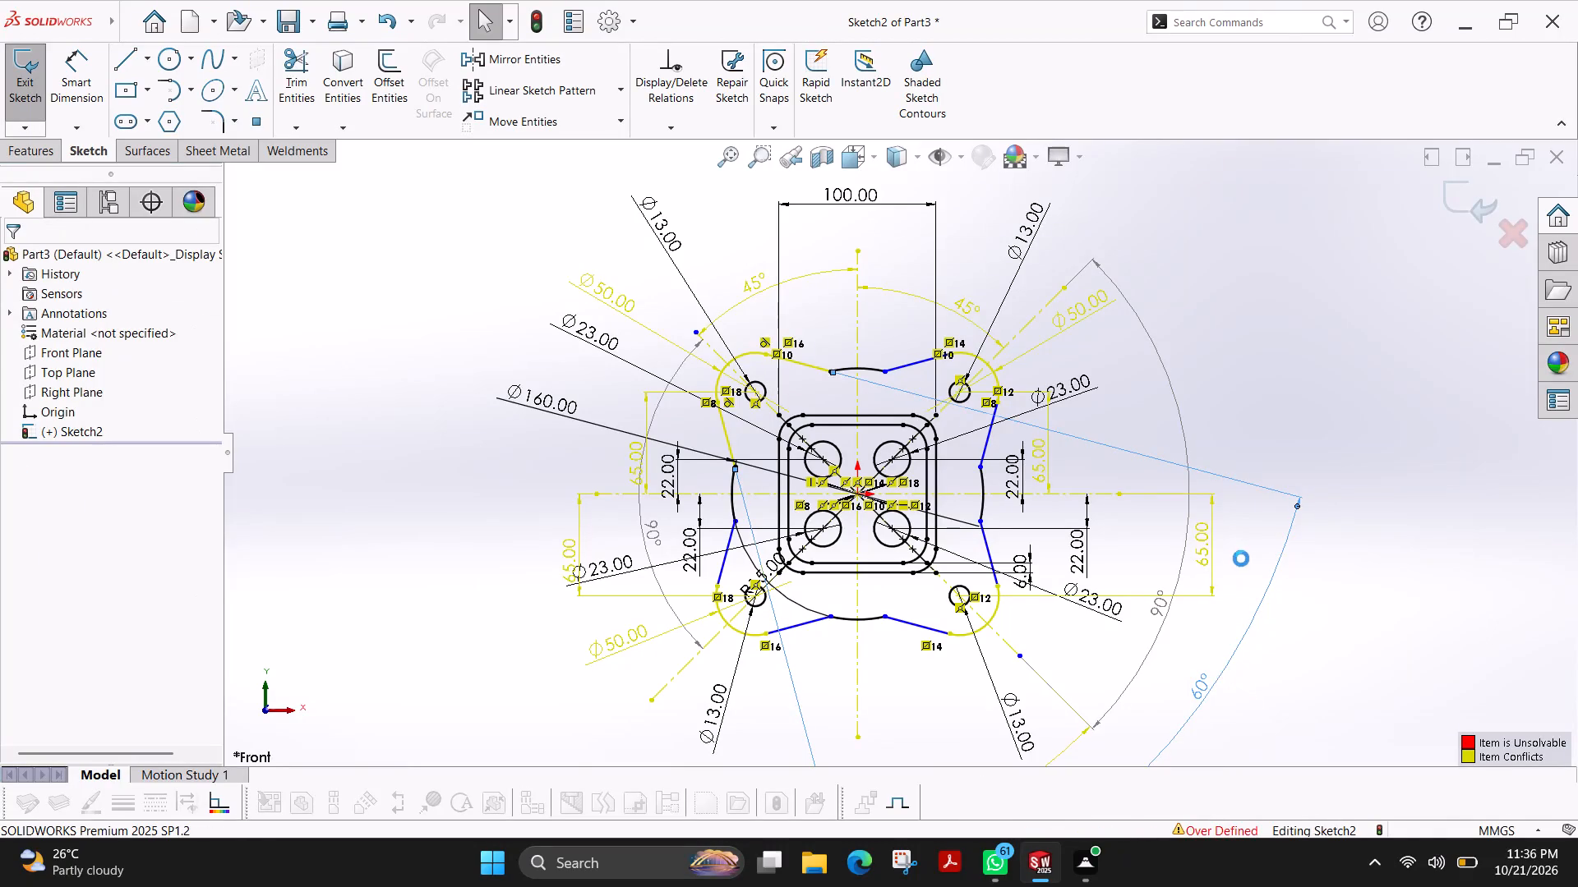
{"action": "left_click", "coordinate": [1213, 558]}
{"action": "key", "text": "Delete"}
{"action": "left_click", "coordinate": [1046, 468]}
{"action": "key", "text": "Delete"}
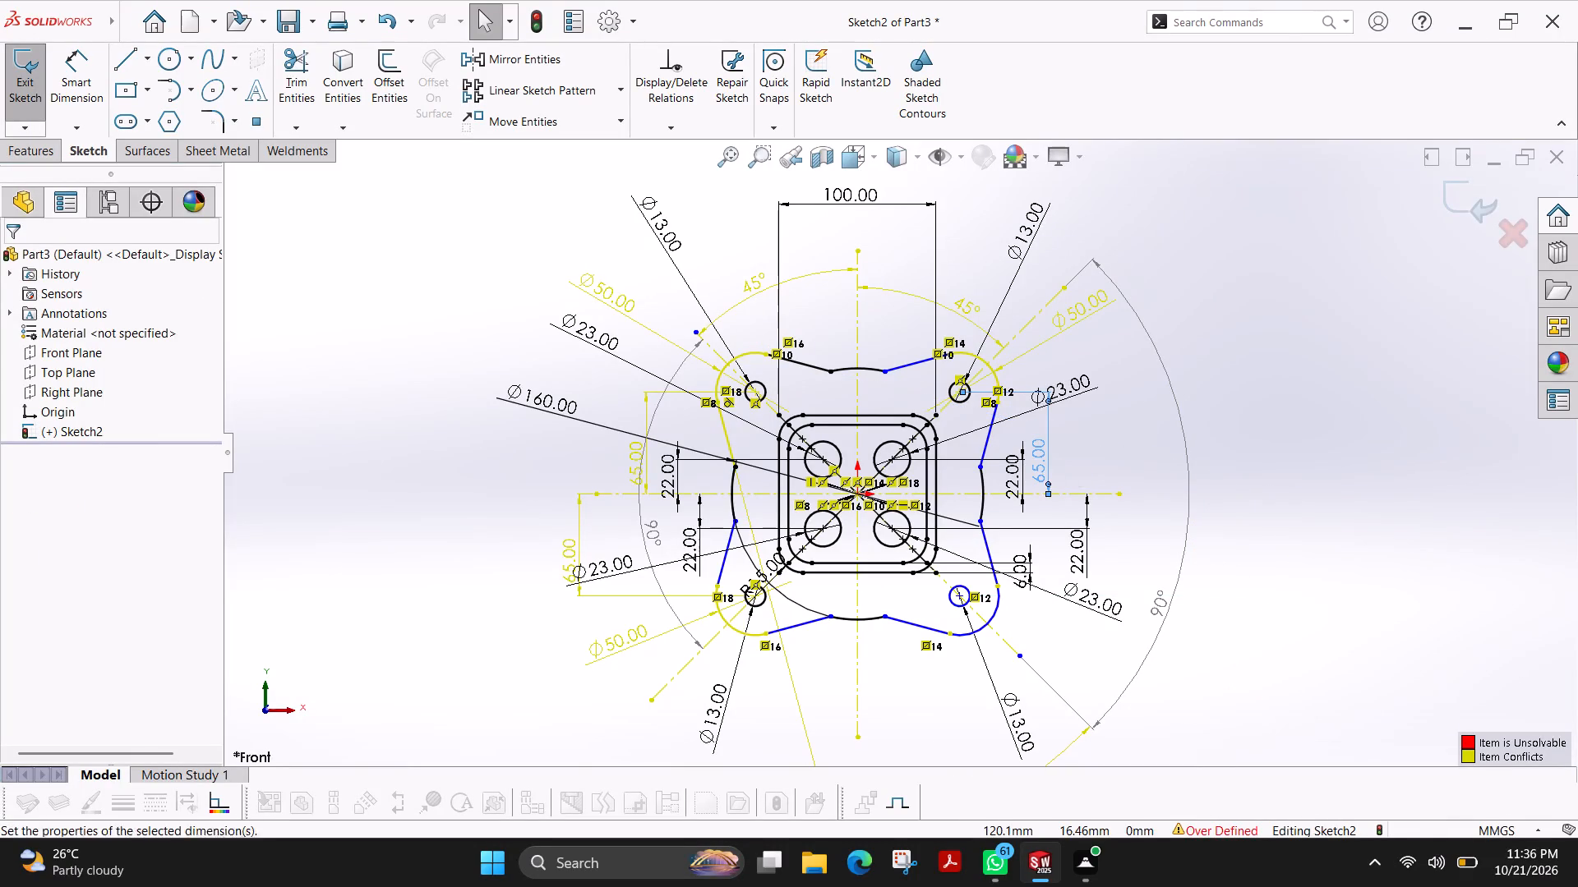
{"action": "left_click", "coordinate": [1091, 317]}
{"action": "key", "text": "Delete"}
{"action": "left_click", "coordinate": [971, 320]}
{"action": "key", "text": "Delete"}
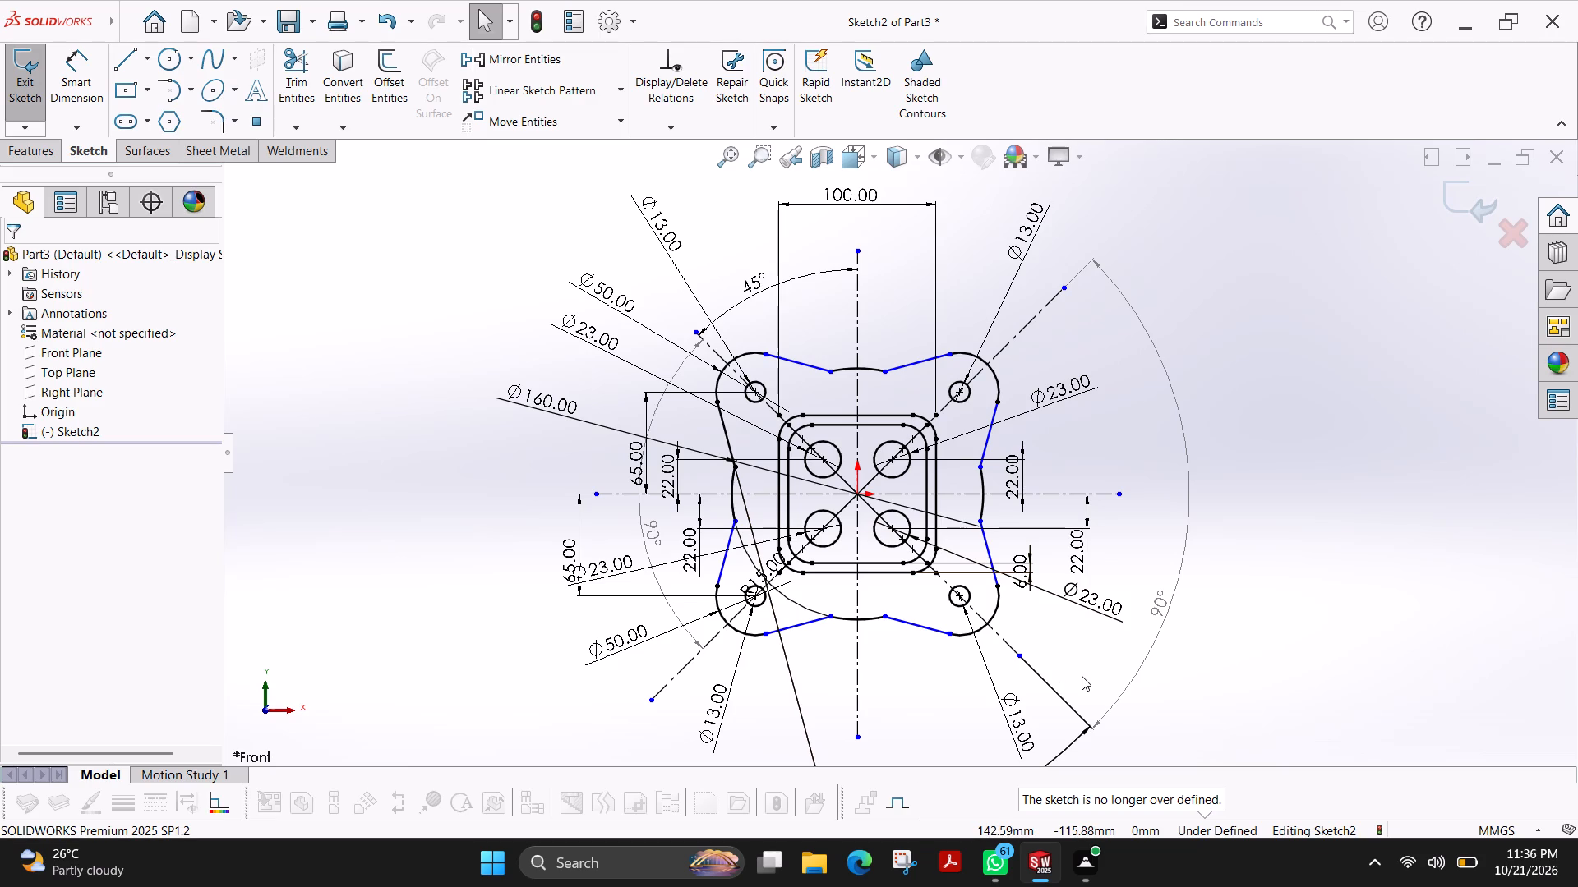
Extrude the region between the lugged outer profile and the outer rounded square 20 mm as a Blind boss in the reversed direction.
{"action": "left_click", "coordinate": [46, 150]}
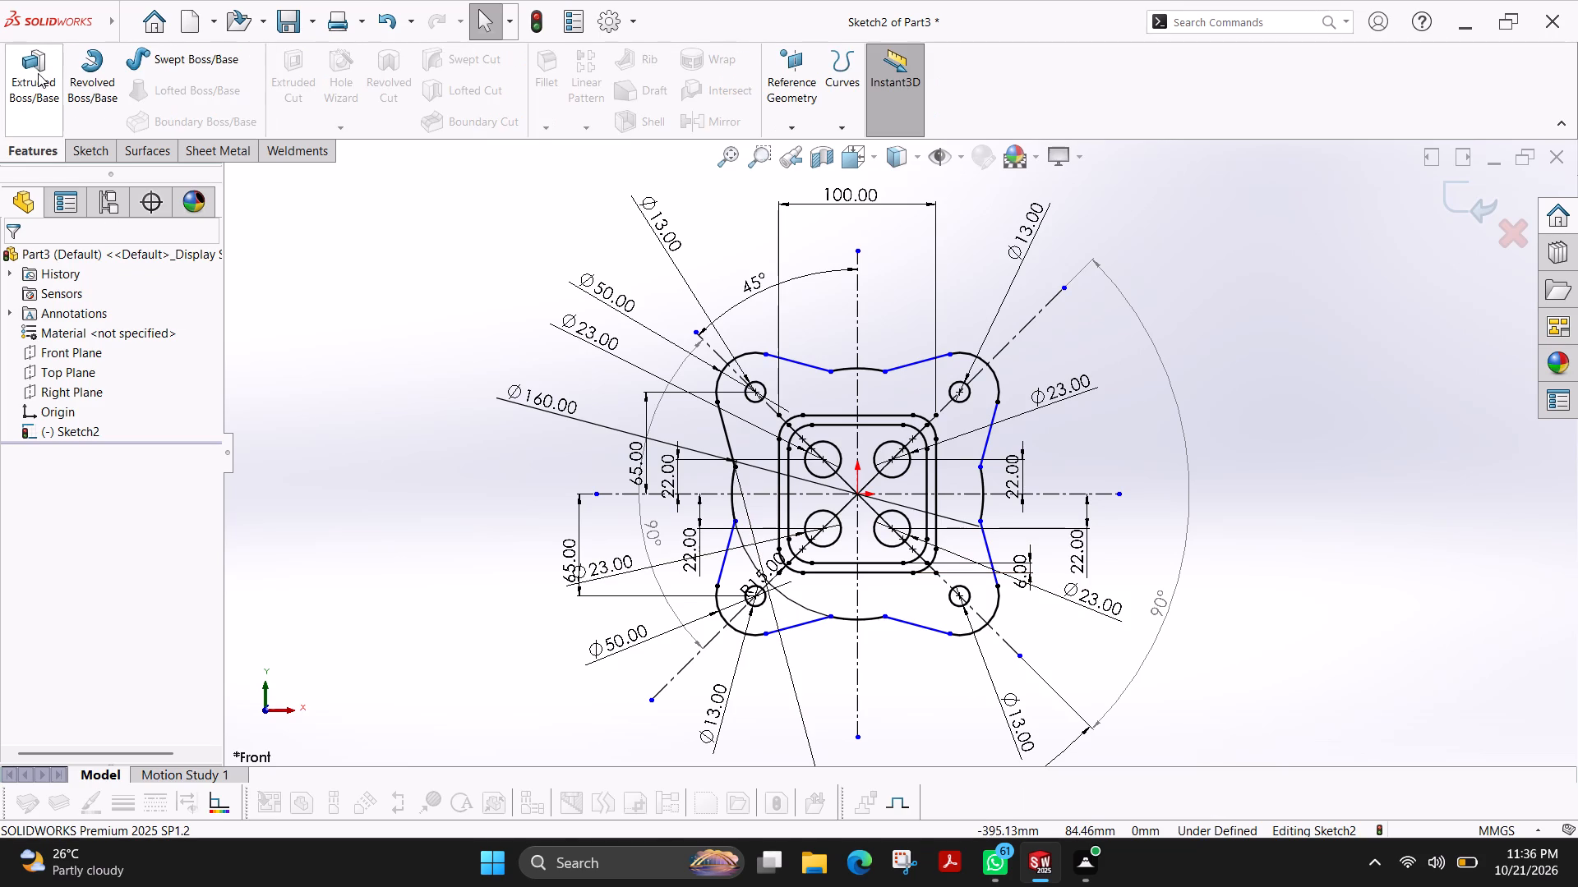
{"action": "left_click", "coordinate": [38, 73]}
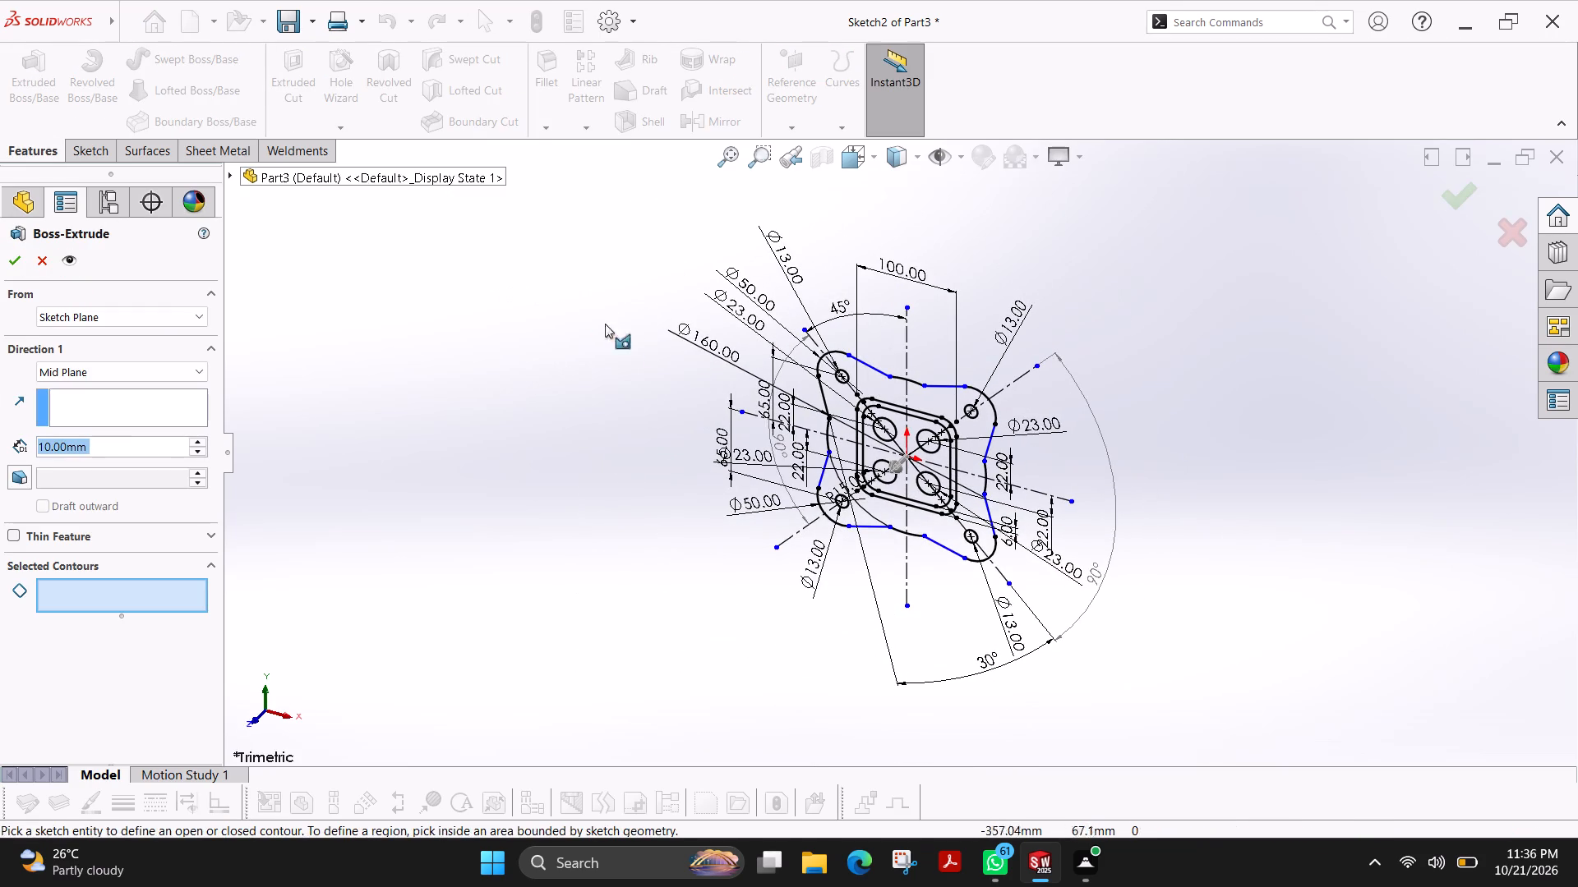
{"action": "left_click", "coordinate": [837, 399]}
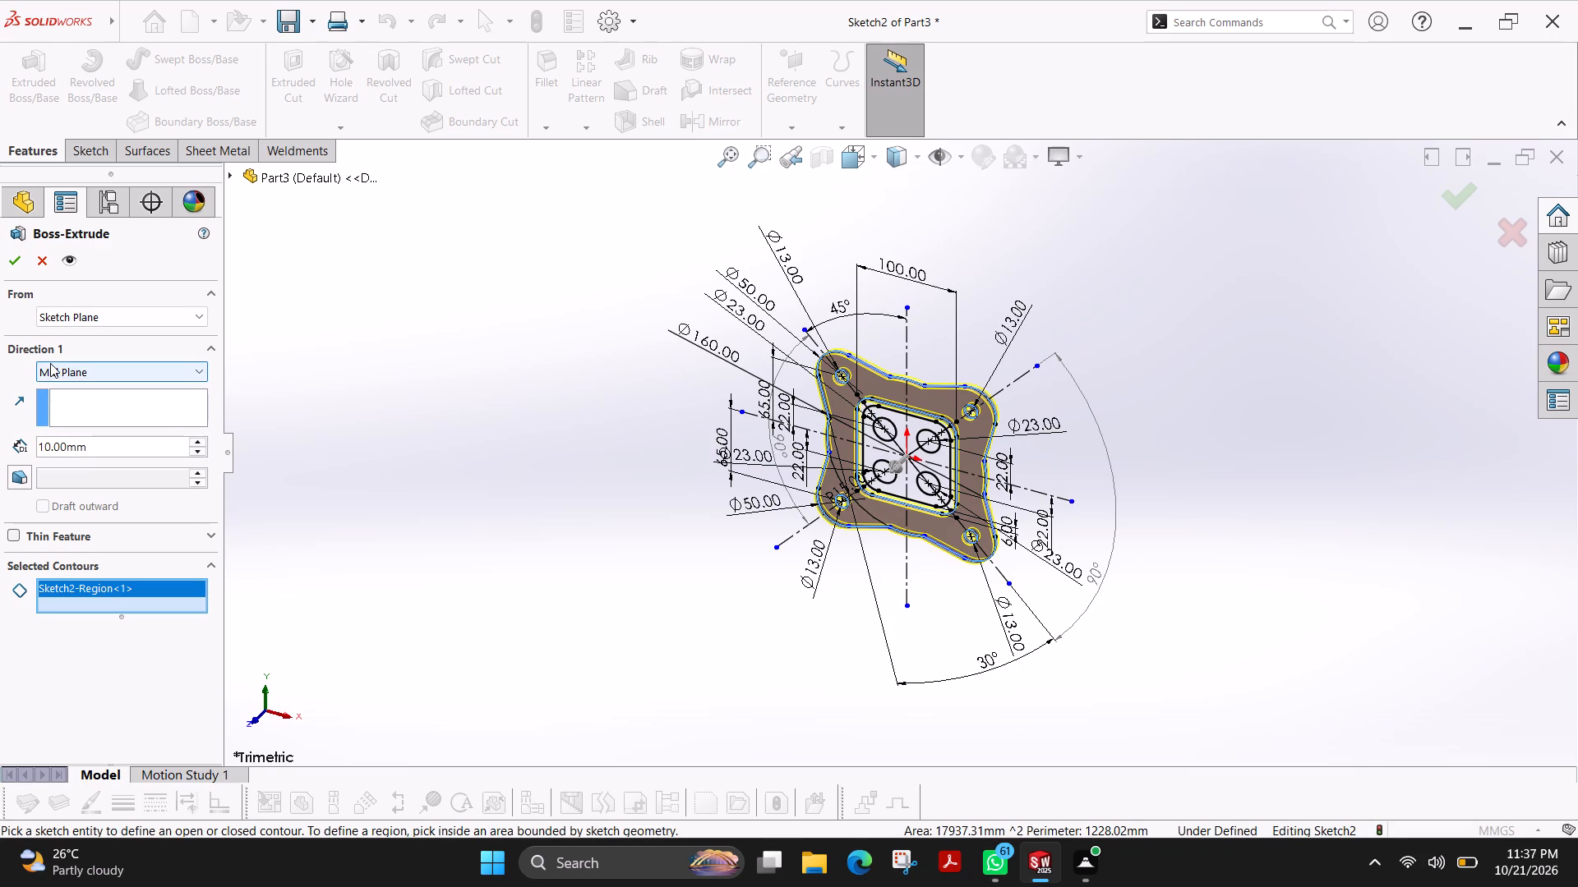
{"action": "left_click", "coordinate": [21, 399]}
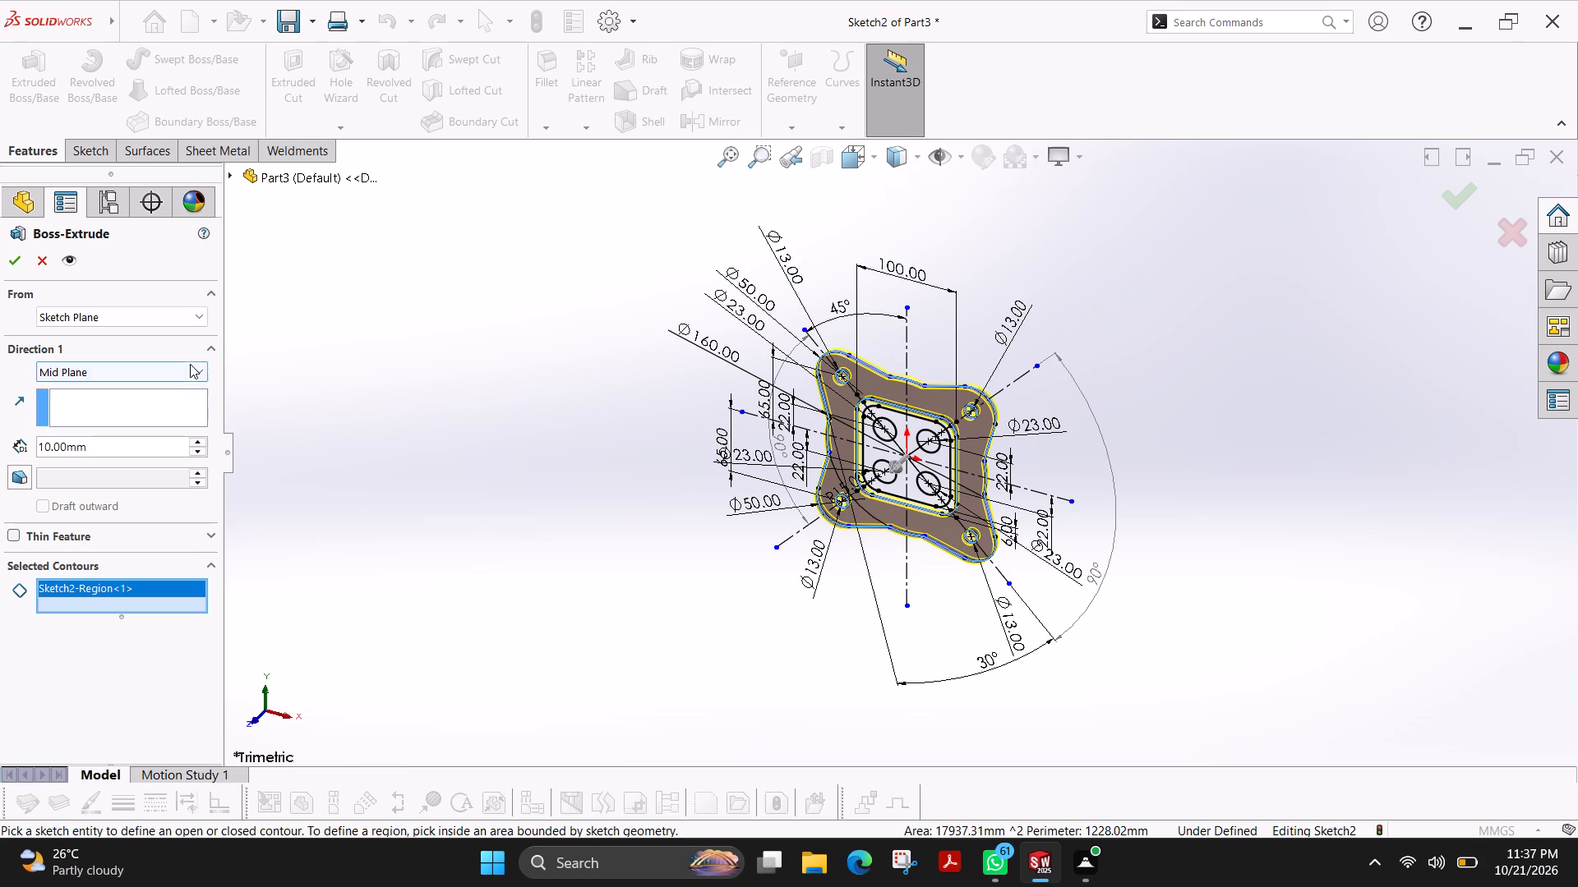
{"action": "left_click", "coordinate": [187, 366]}
{"action": "left_click", "coordinate": [123, 391]}
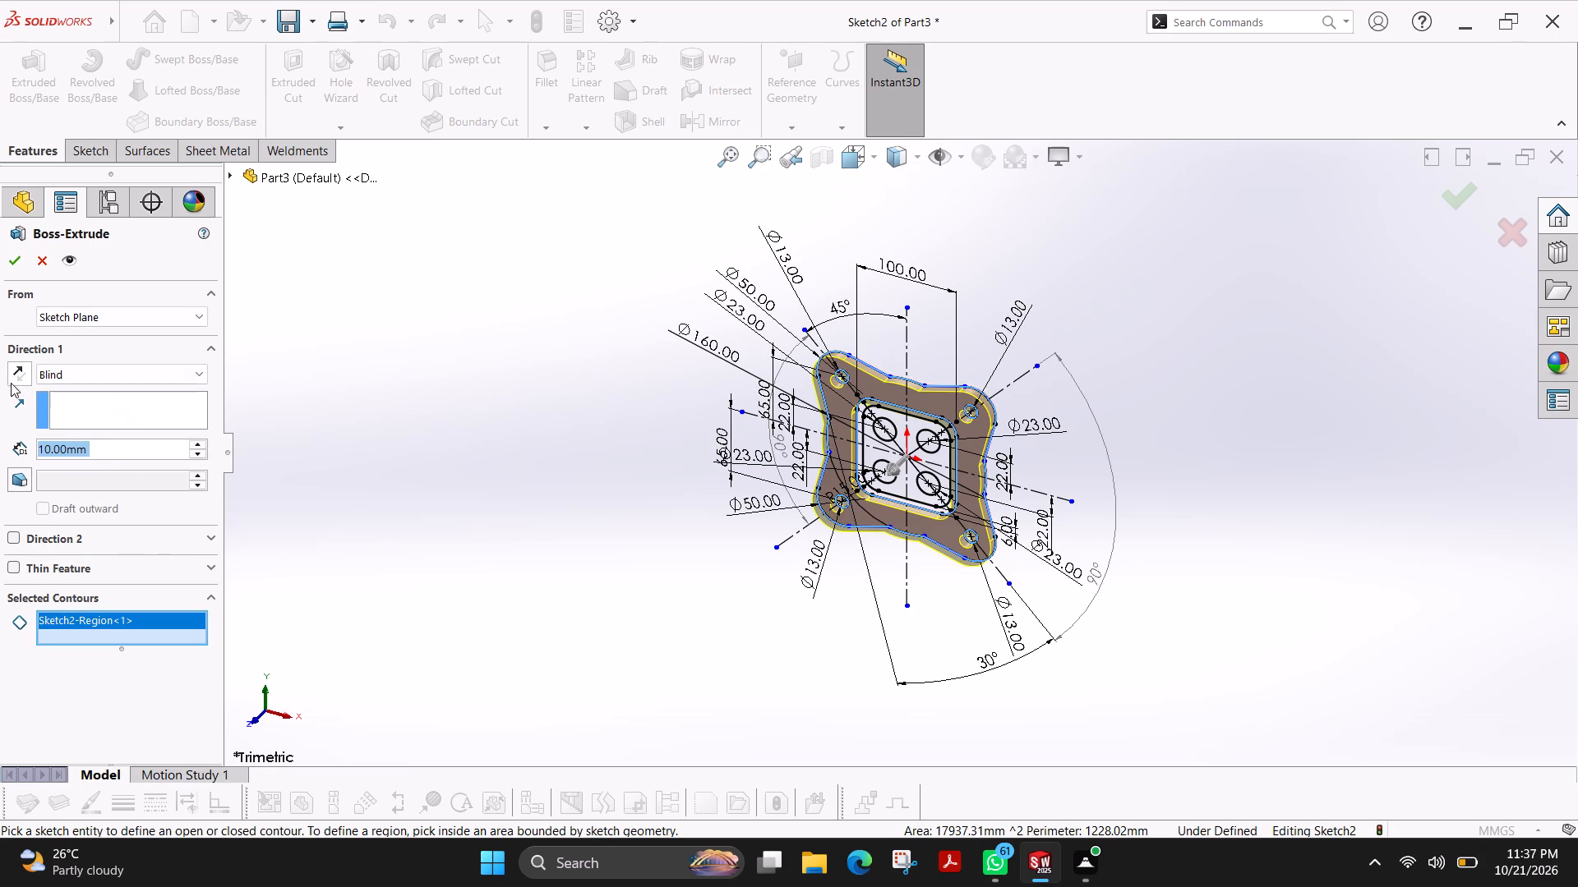
{"action": "left_click", "coordinate": [28, 373]}
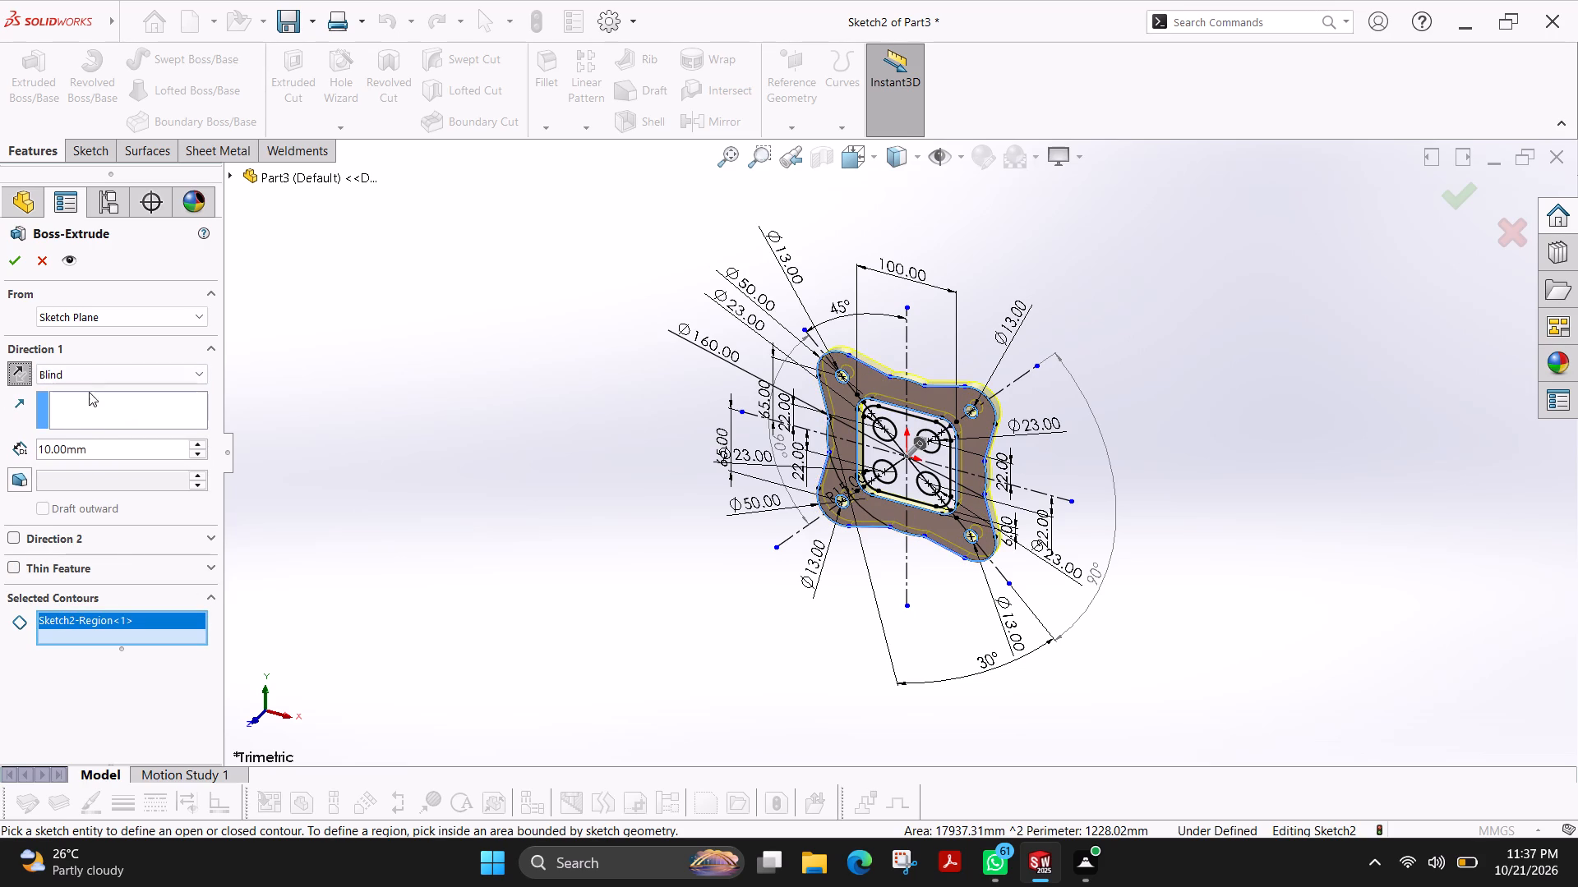
{"action": "double_click", "coordinate": [153, 446]}
{"action": "type", "text": "20"}
{"action": "key", "text": "Return"}
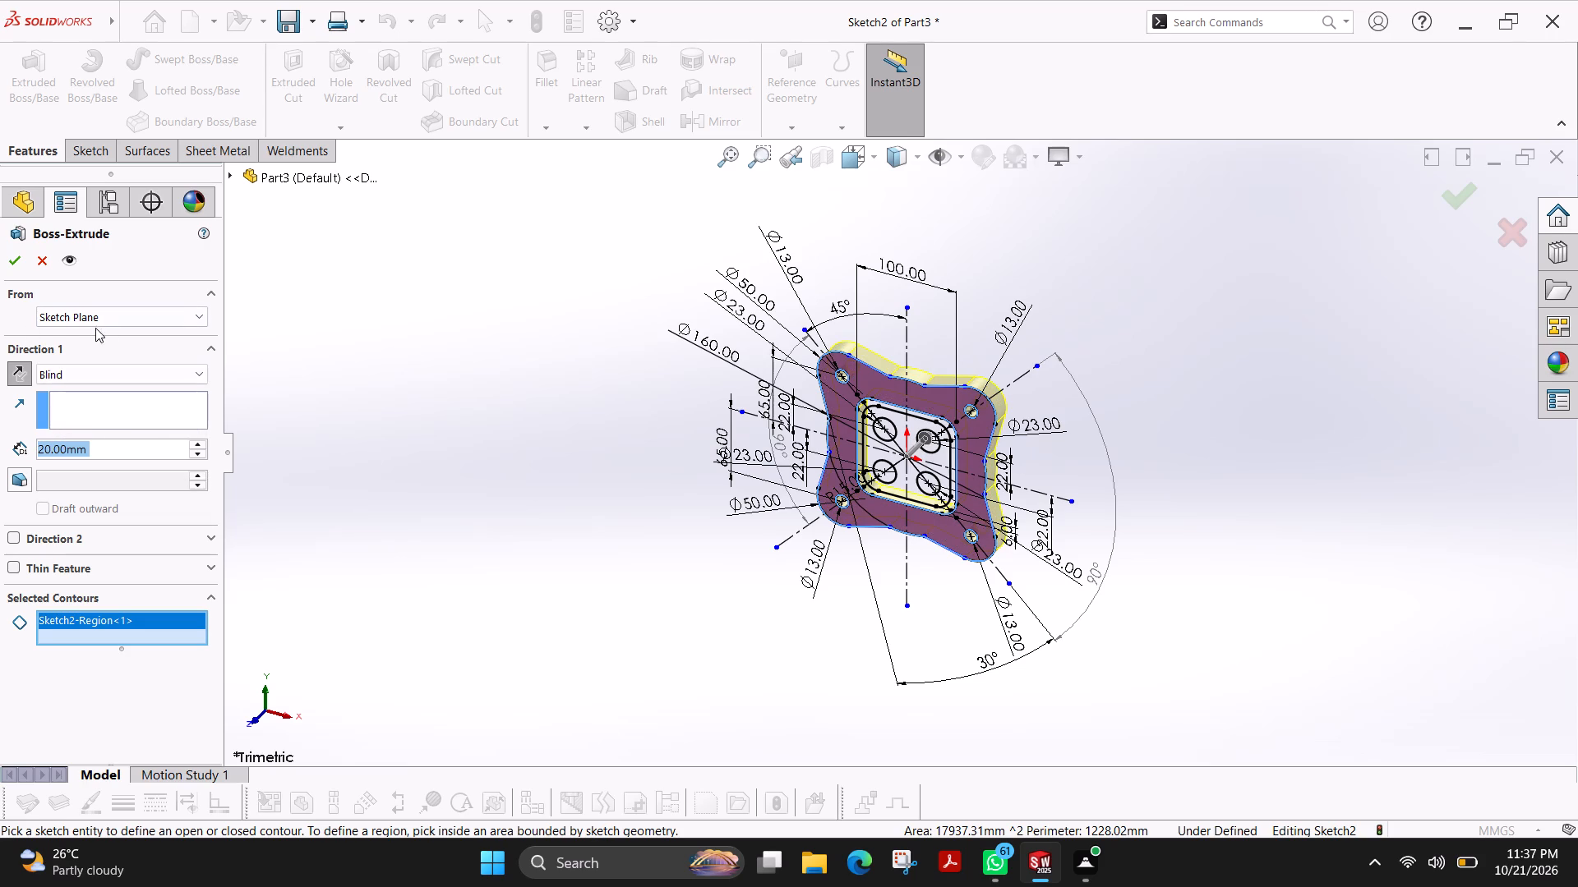
{"action": "left_click", "coordinate": [12, 264]}
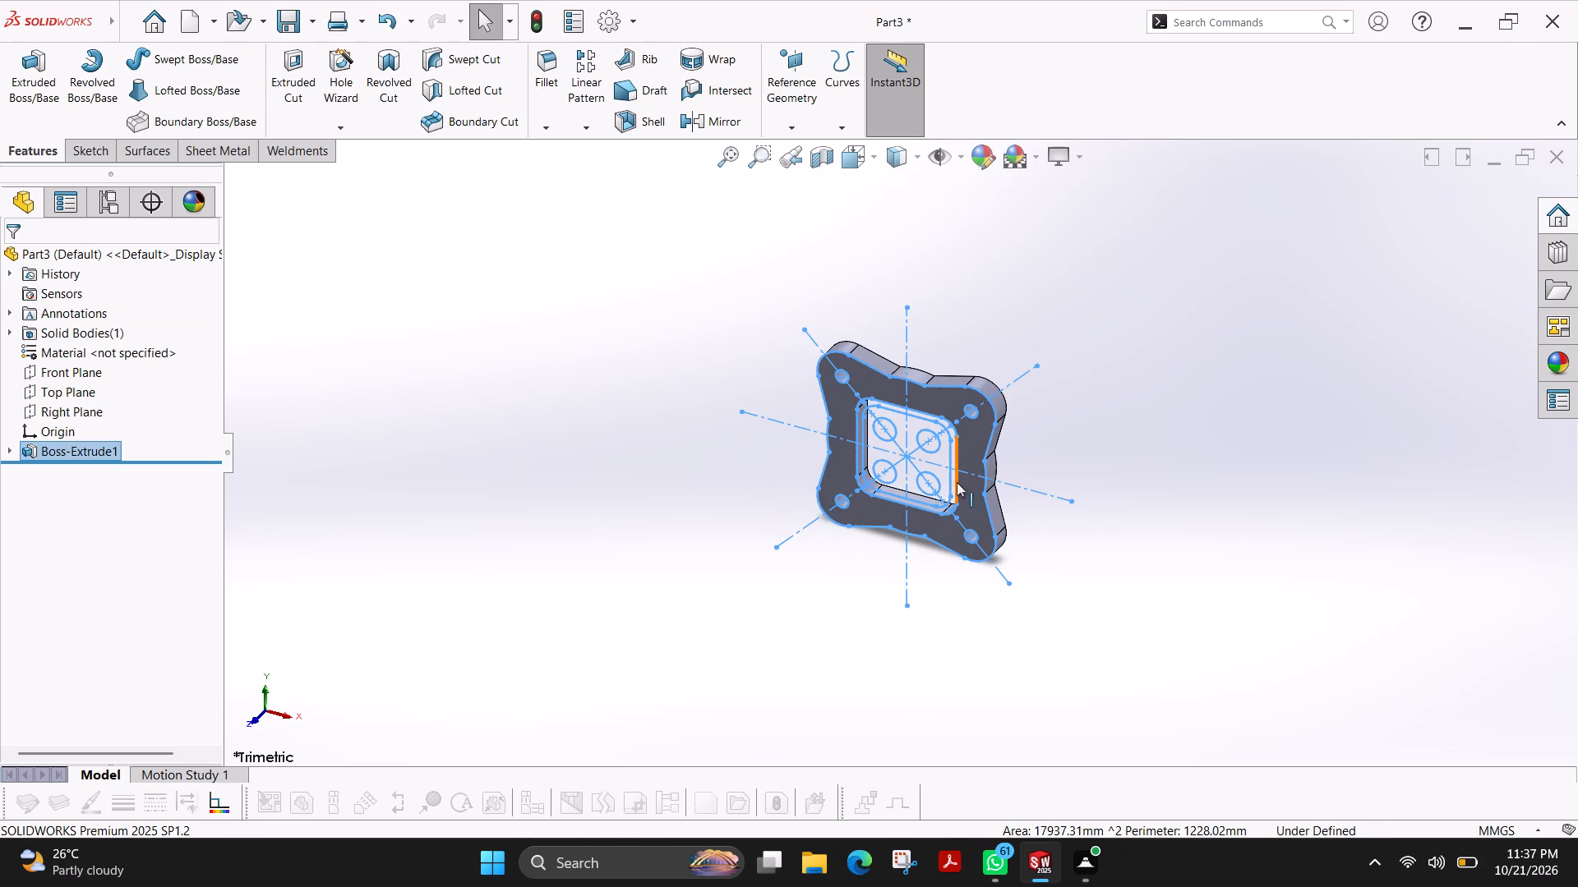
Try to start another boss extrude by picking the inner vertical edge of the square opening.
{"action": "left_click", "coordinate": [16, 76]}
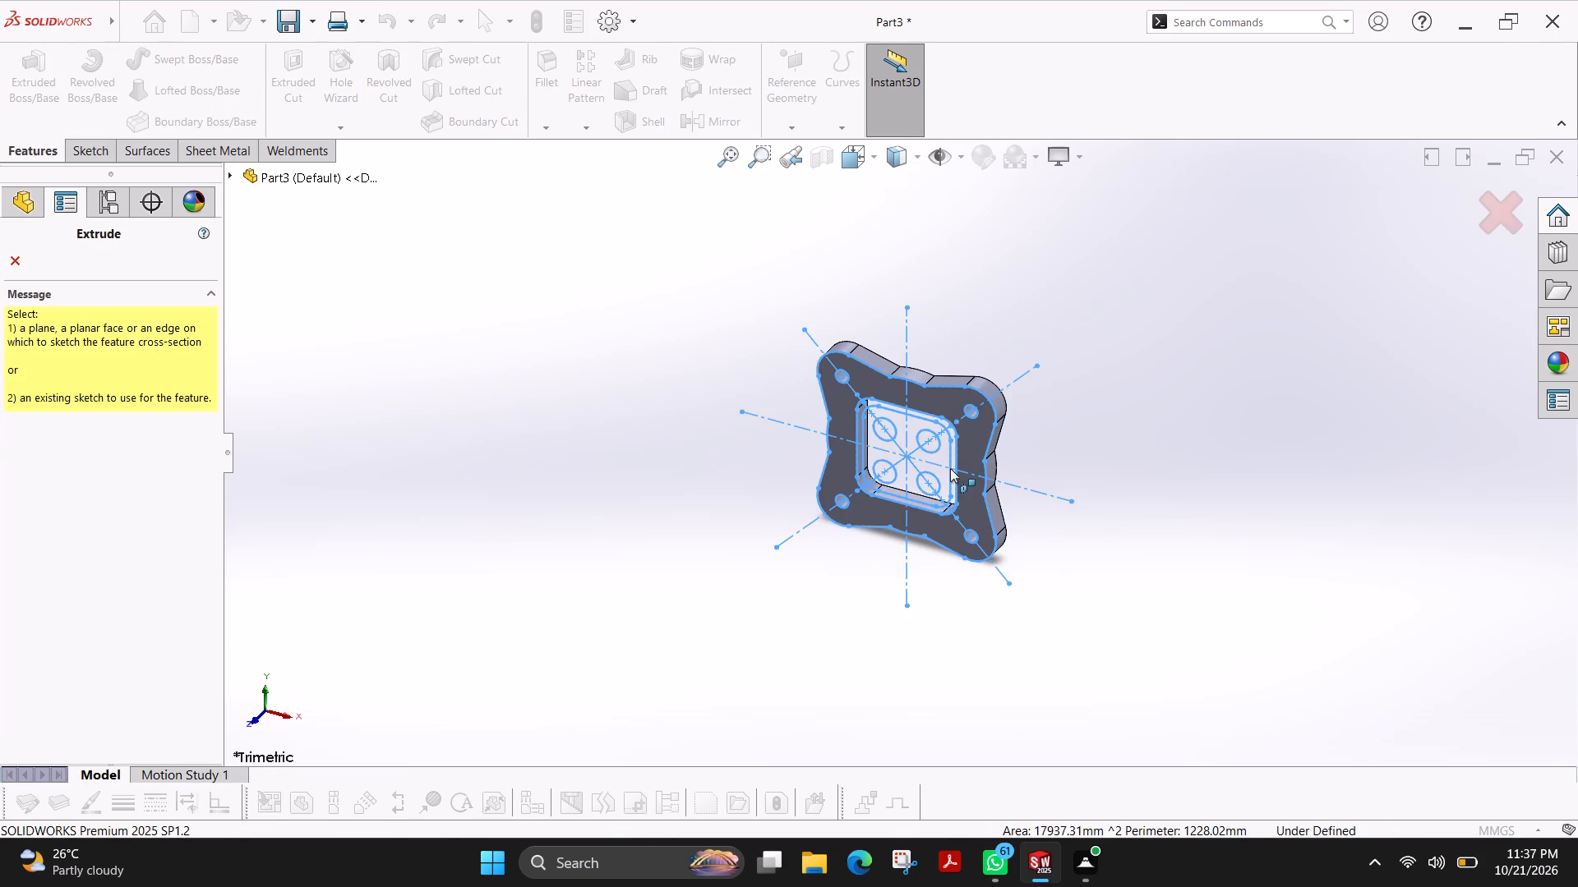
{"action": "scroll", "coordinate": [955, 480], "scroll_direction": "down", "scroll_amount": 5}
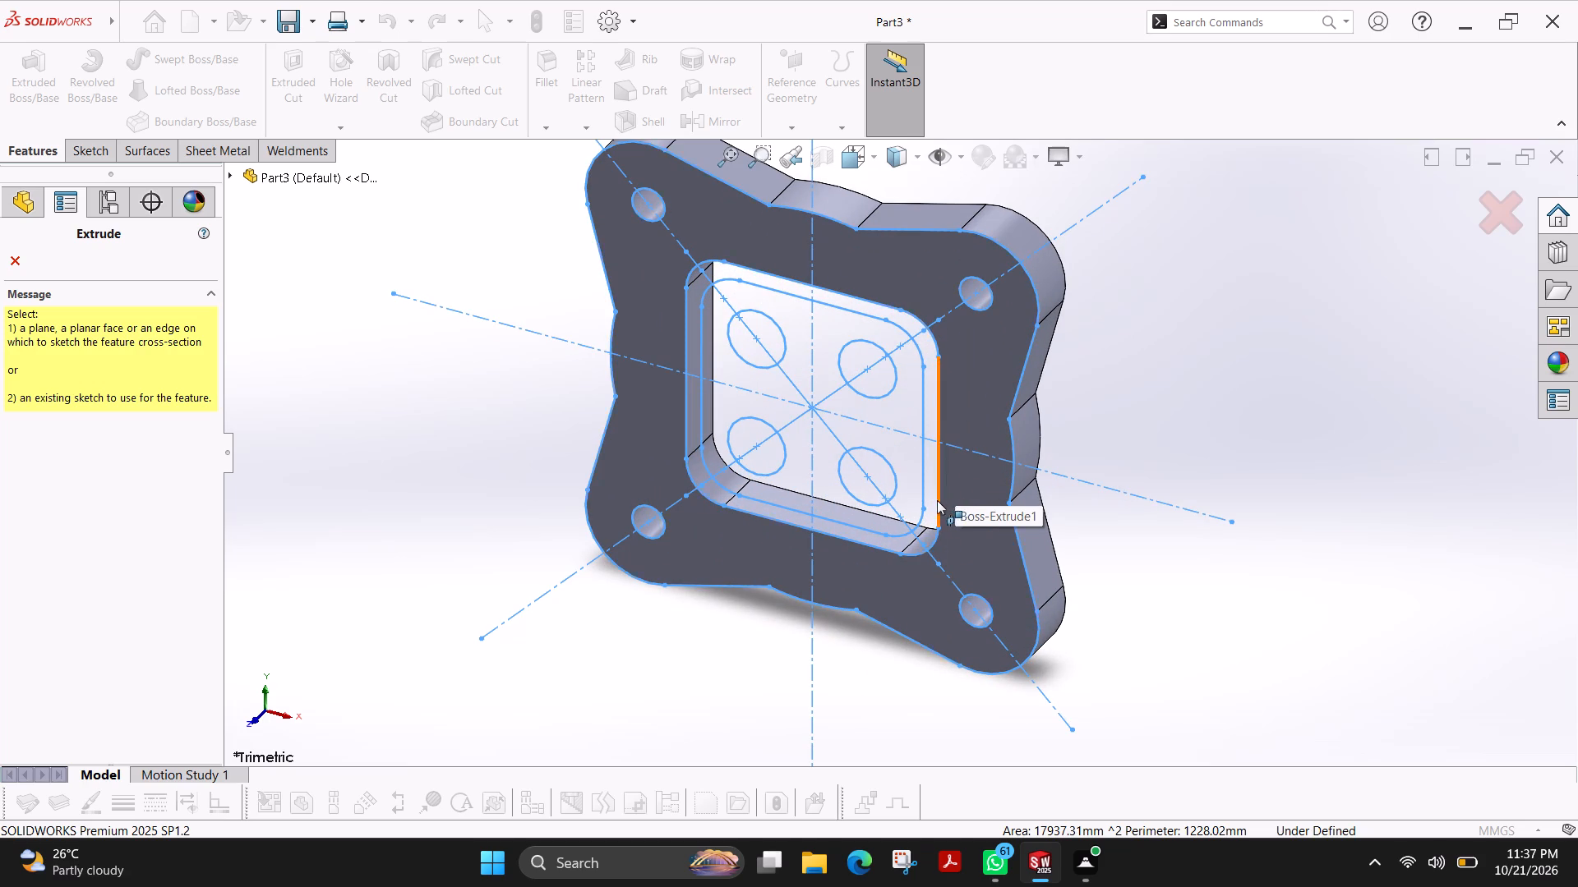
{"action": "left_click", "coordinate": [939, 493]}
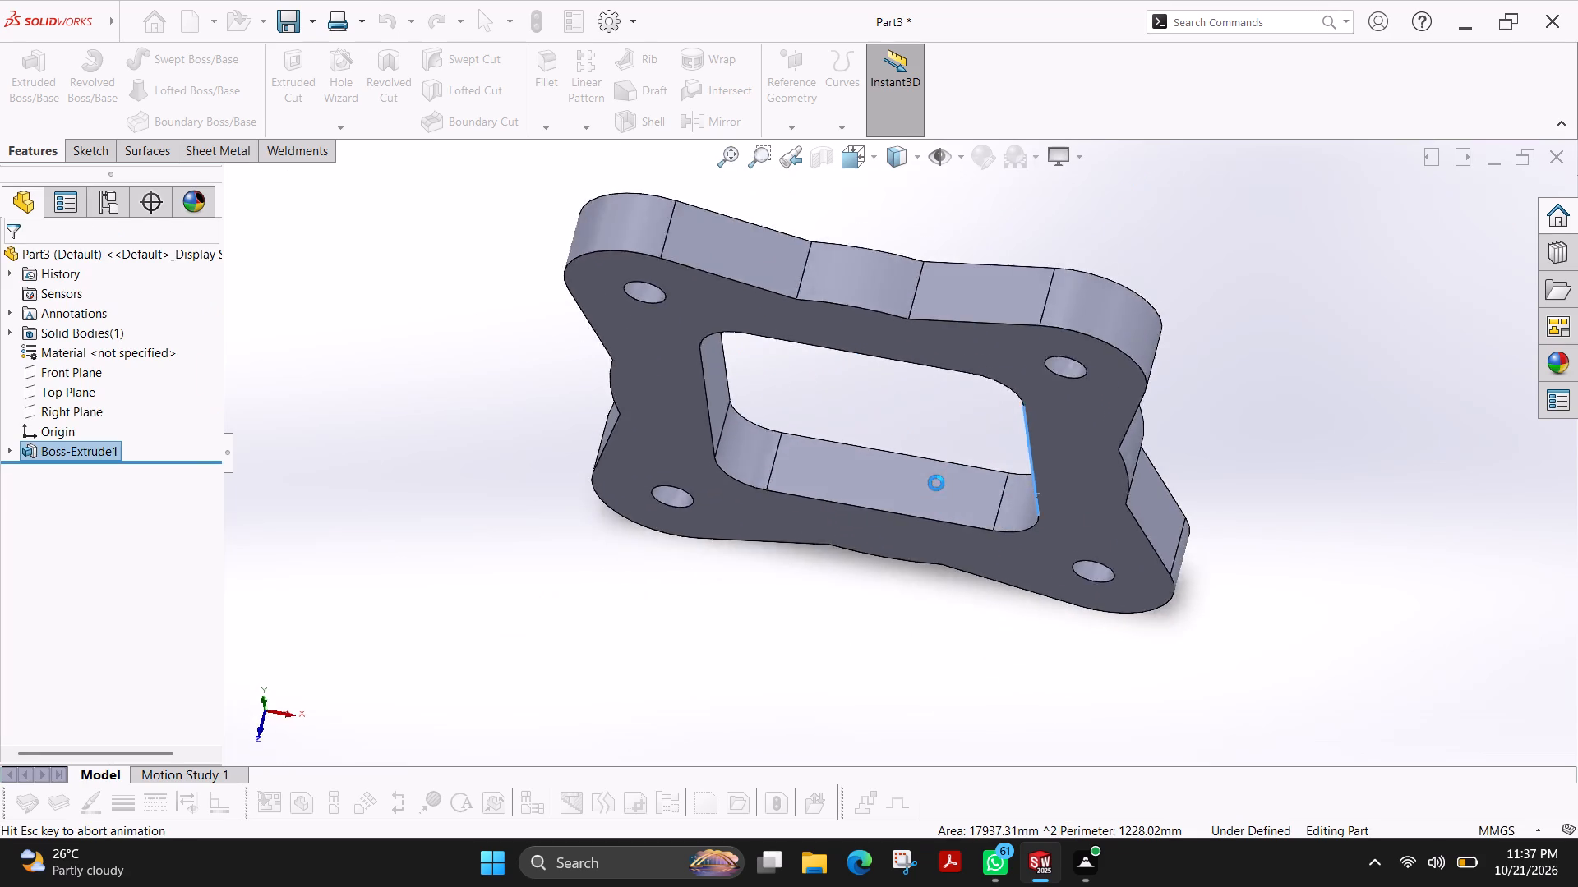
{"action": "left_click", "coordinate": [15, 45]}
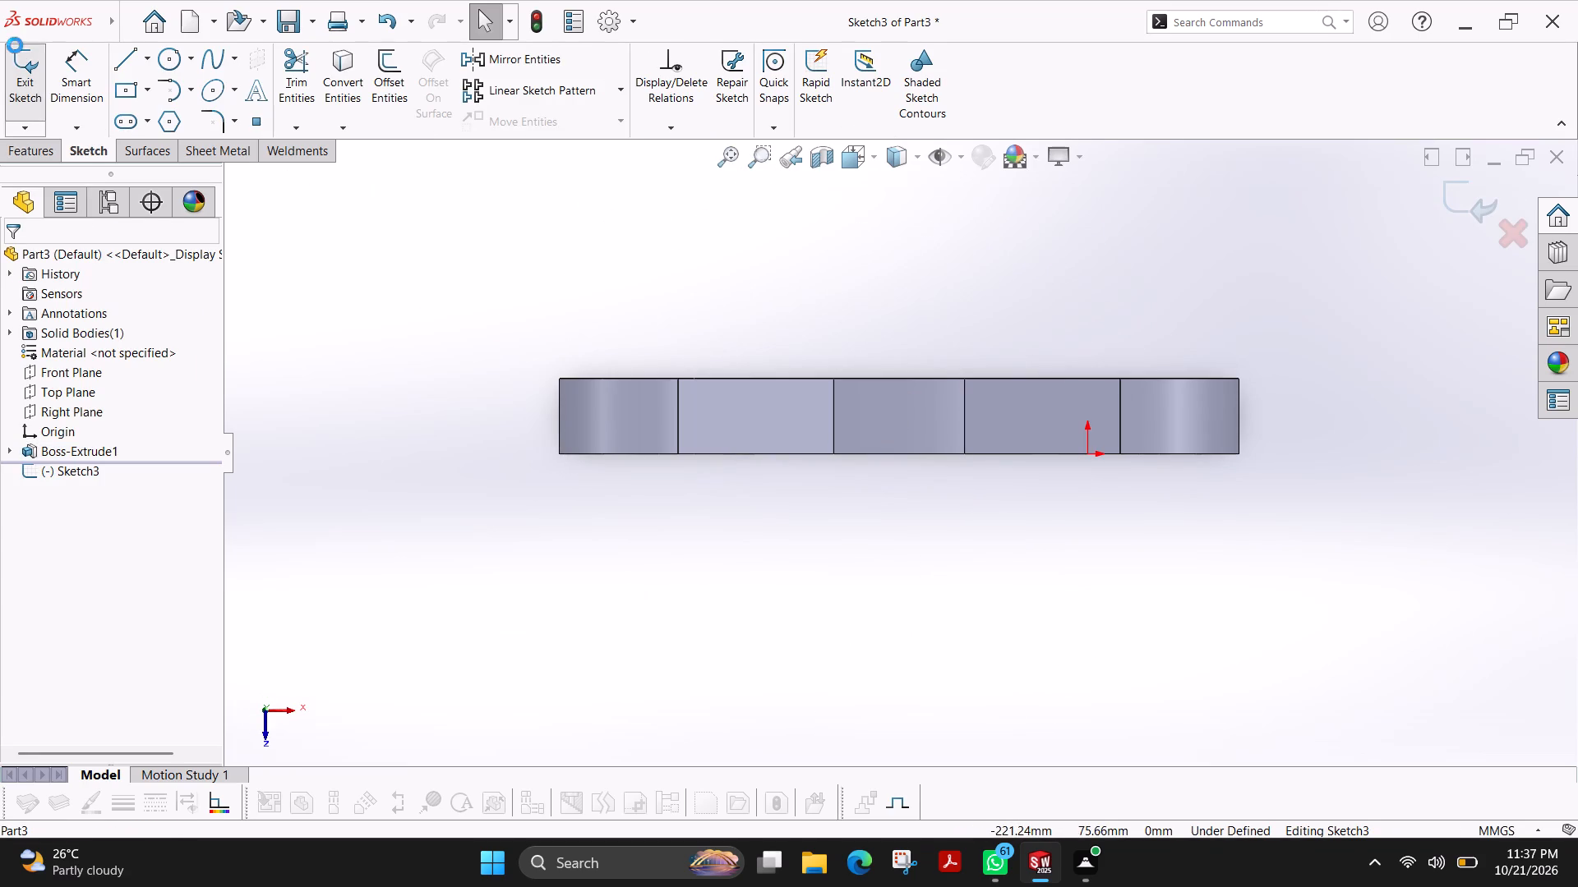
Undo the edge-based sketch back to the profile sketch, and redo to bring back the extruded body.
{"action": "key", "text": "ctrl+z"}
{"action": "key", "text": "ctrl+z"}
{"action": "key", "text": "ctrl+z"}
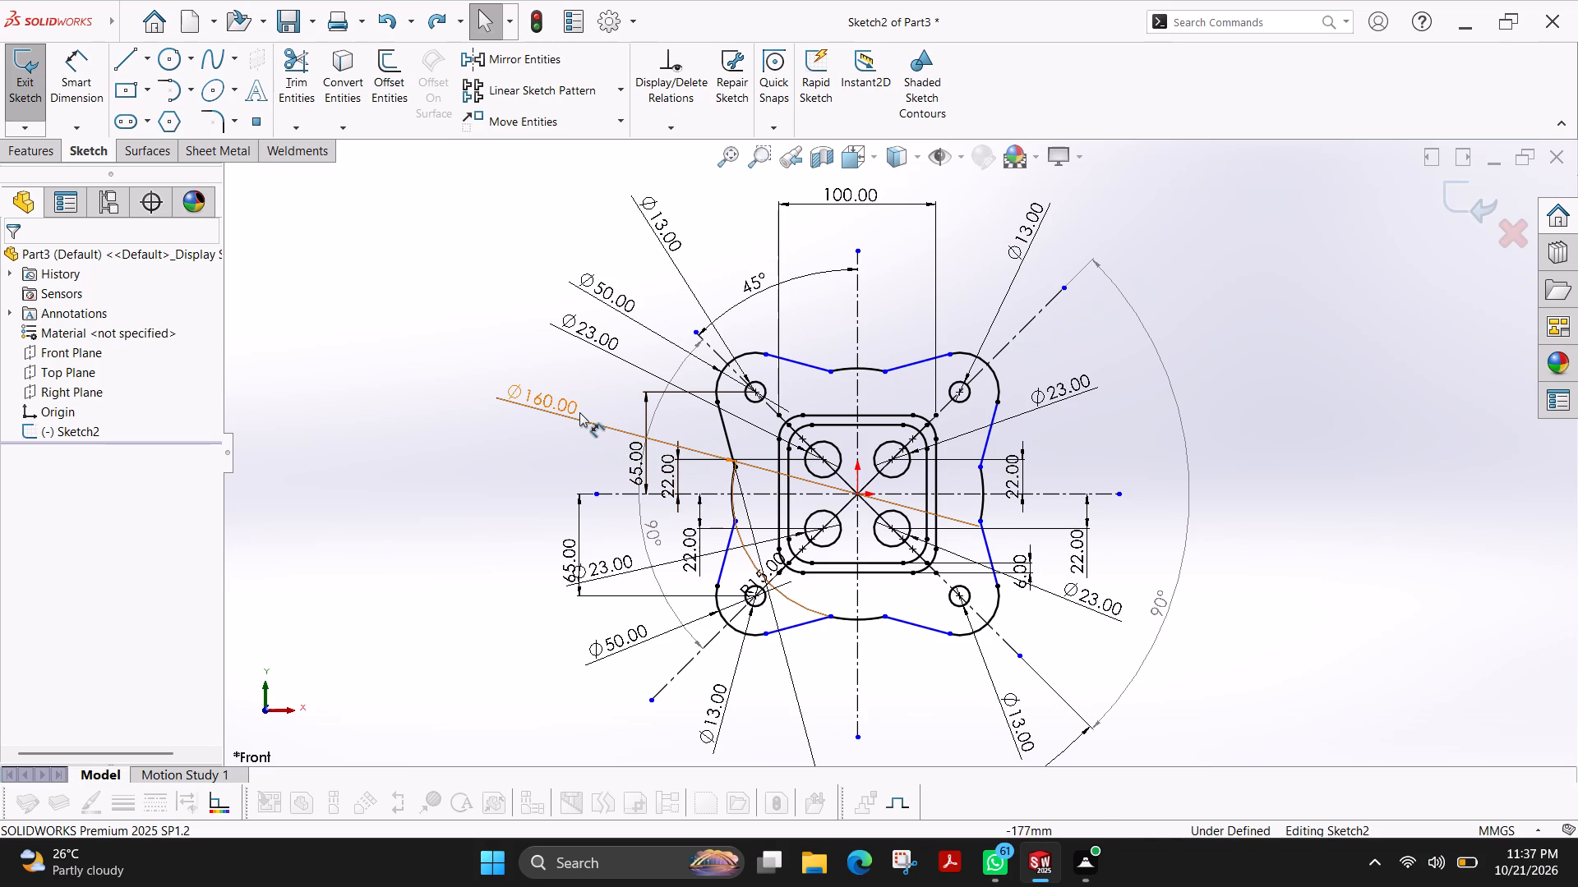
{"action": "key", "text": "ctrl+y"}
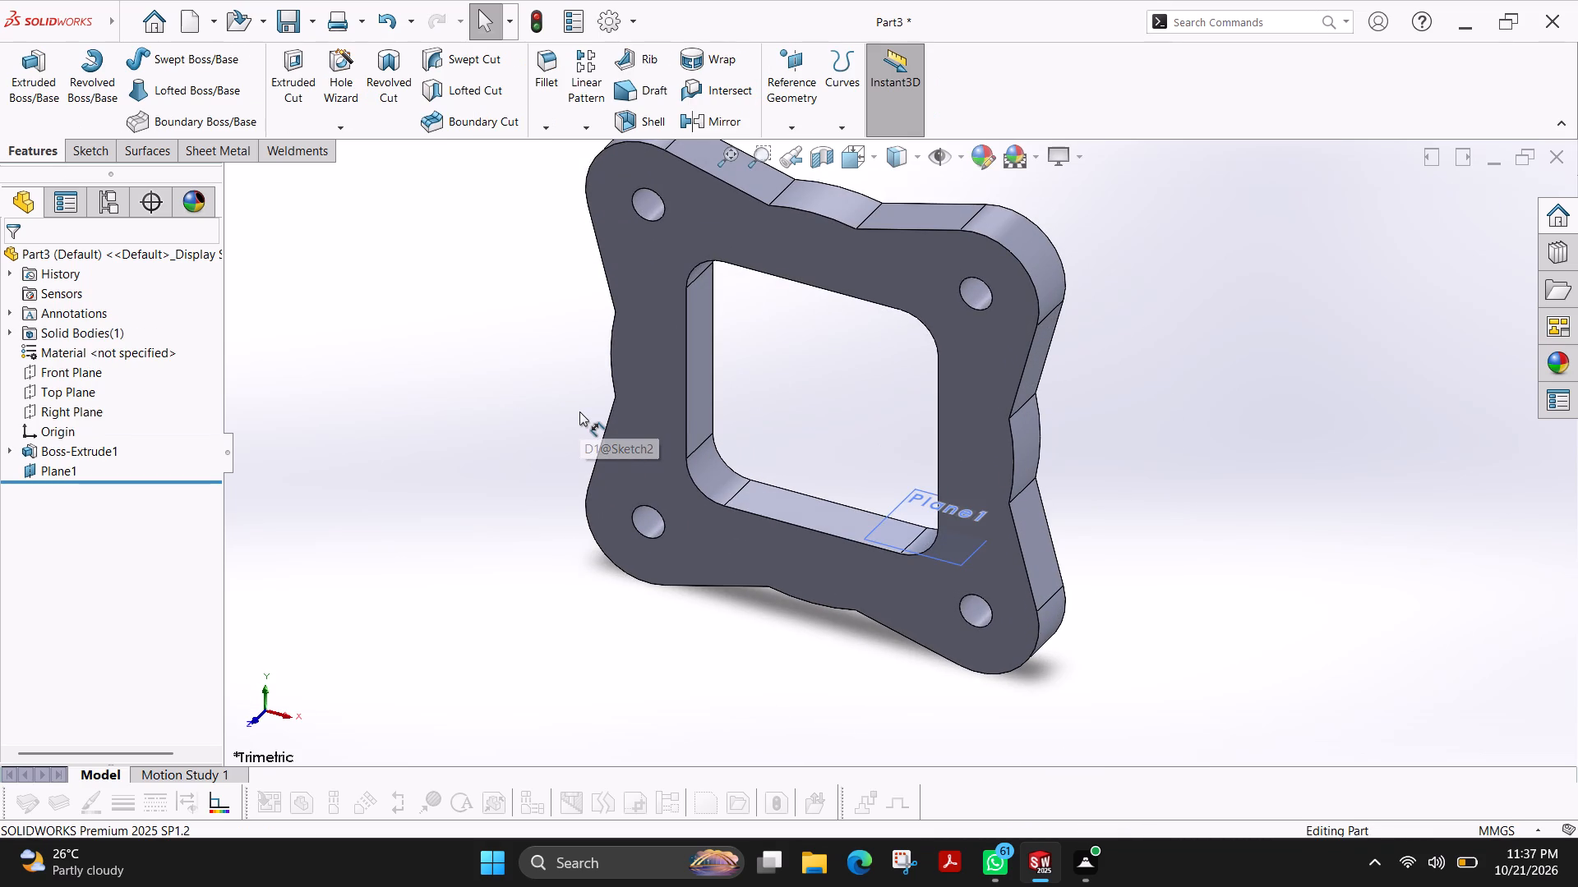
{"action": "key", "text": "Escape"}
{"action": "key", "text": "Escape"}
Extrude the ring region between the outer and inner rounded squares of Sketch2 as a 25 mm Blind boss.
{"action": "left_click", "coordinate": [82, 156]}
{"action": "left_click", "coordinate": [34, 149]}
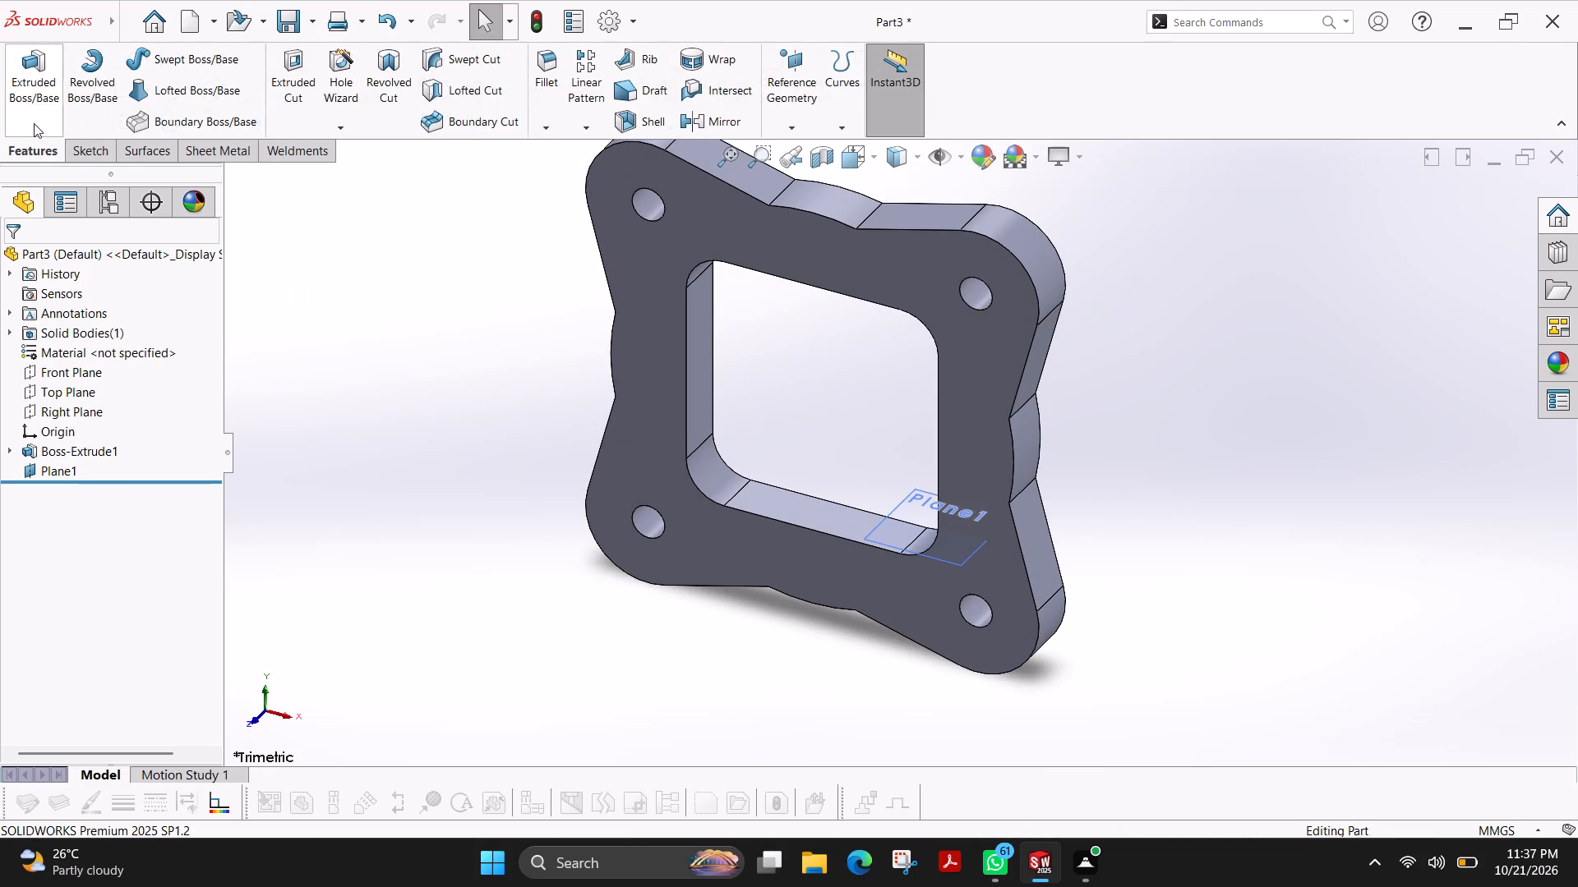
{"action": "left_click", "coordinate": [25, 87]}
{"action": "left_click", "coordinate": [229, 175]}
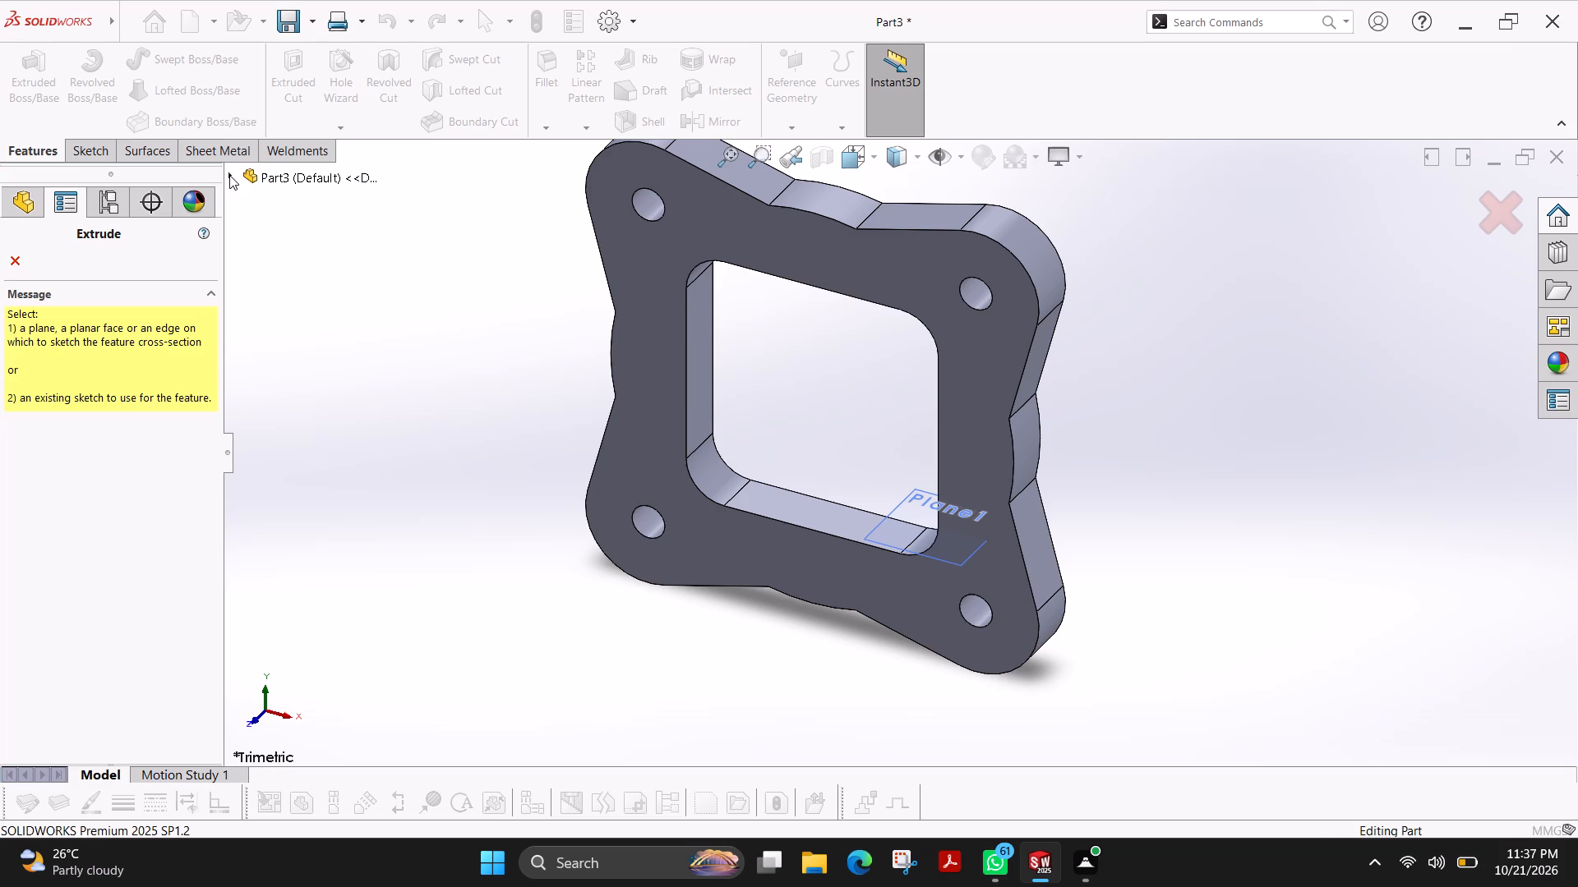
{"action": "left_click", "coordinate": [249, 375]}
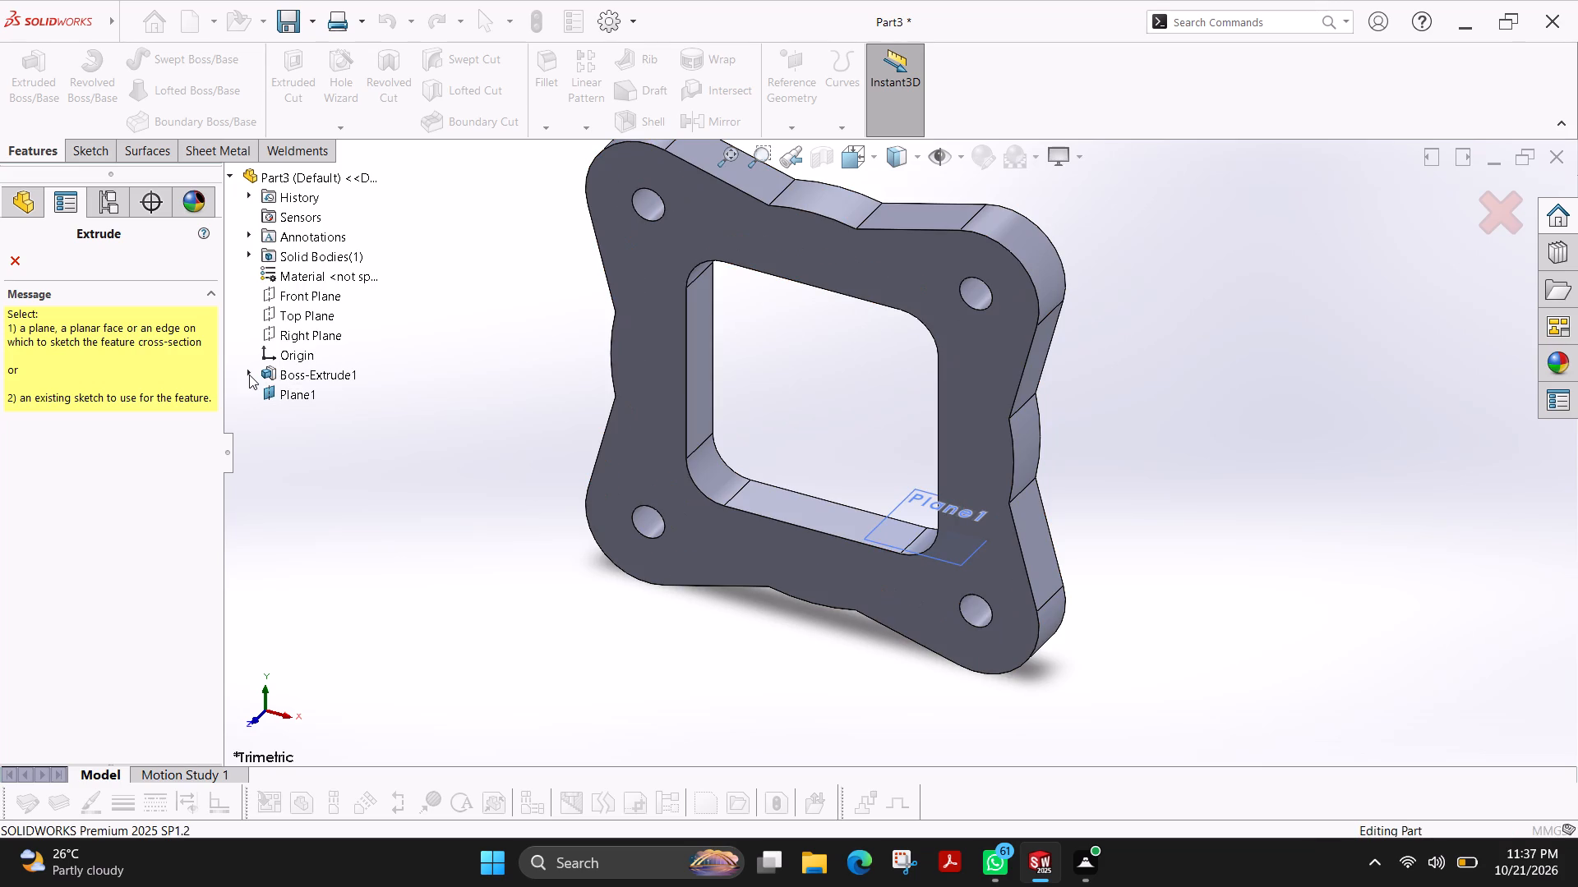
{"action": "left_click", "coordinate": [305, 399]}
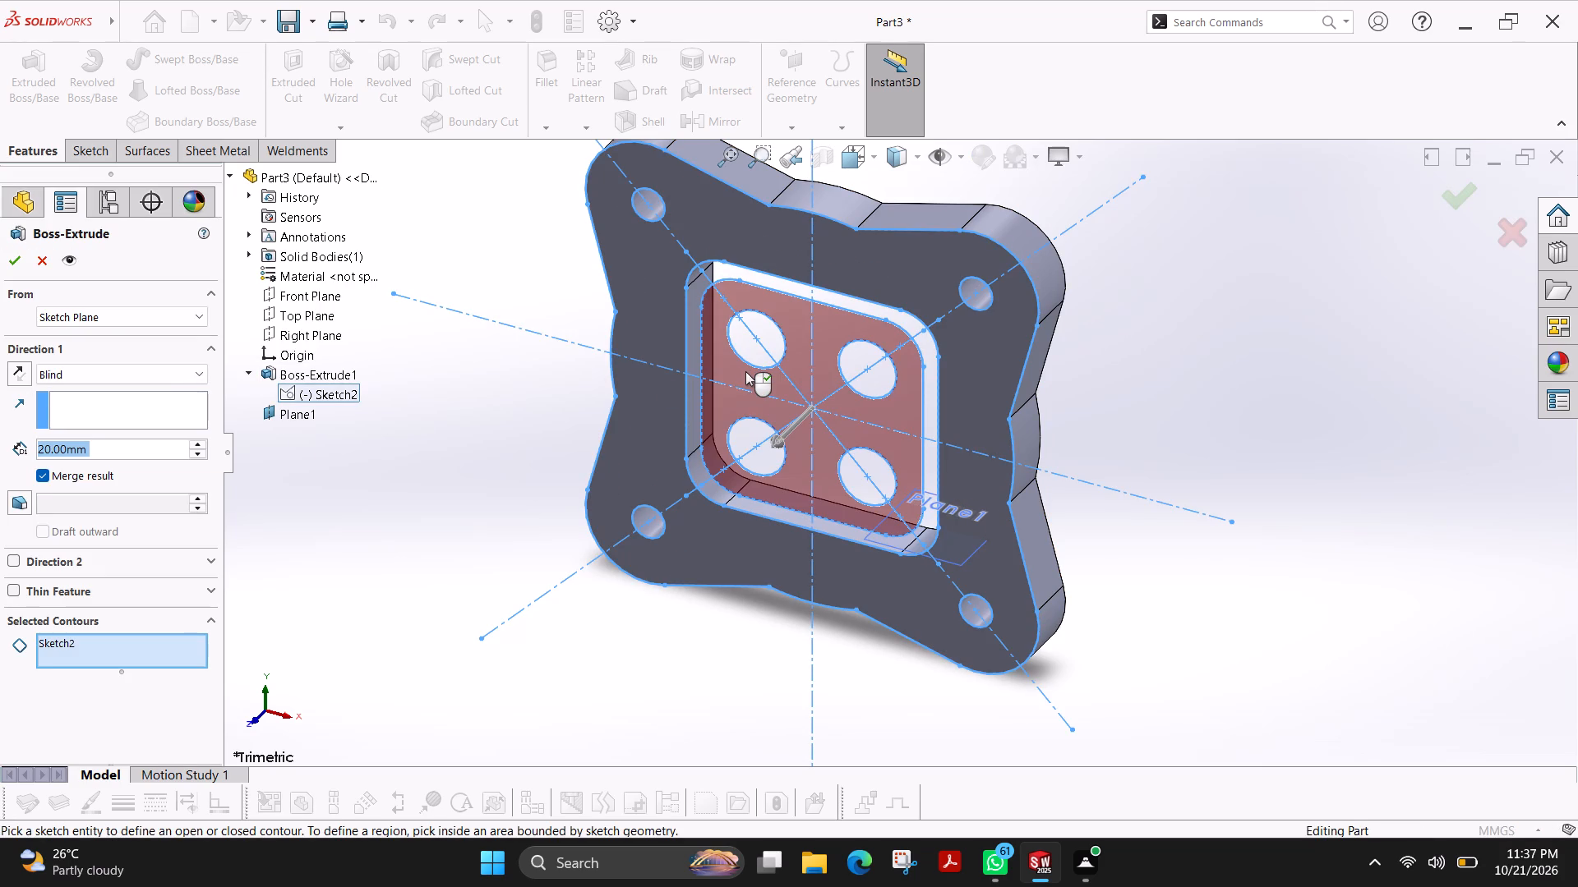
{"action": "left_click", "coordinate": [694, 355]}
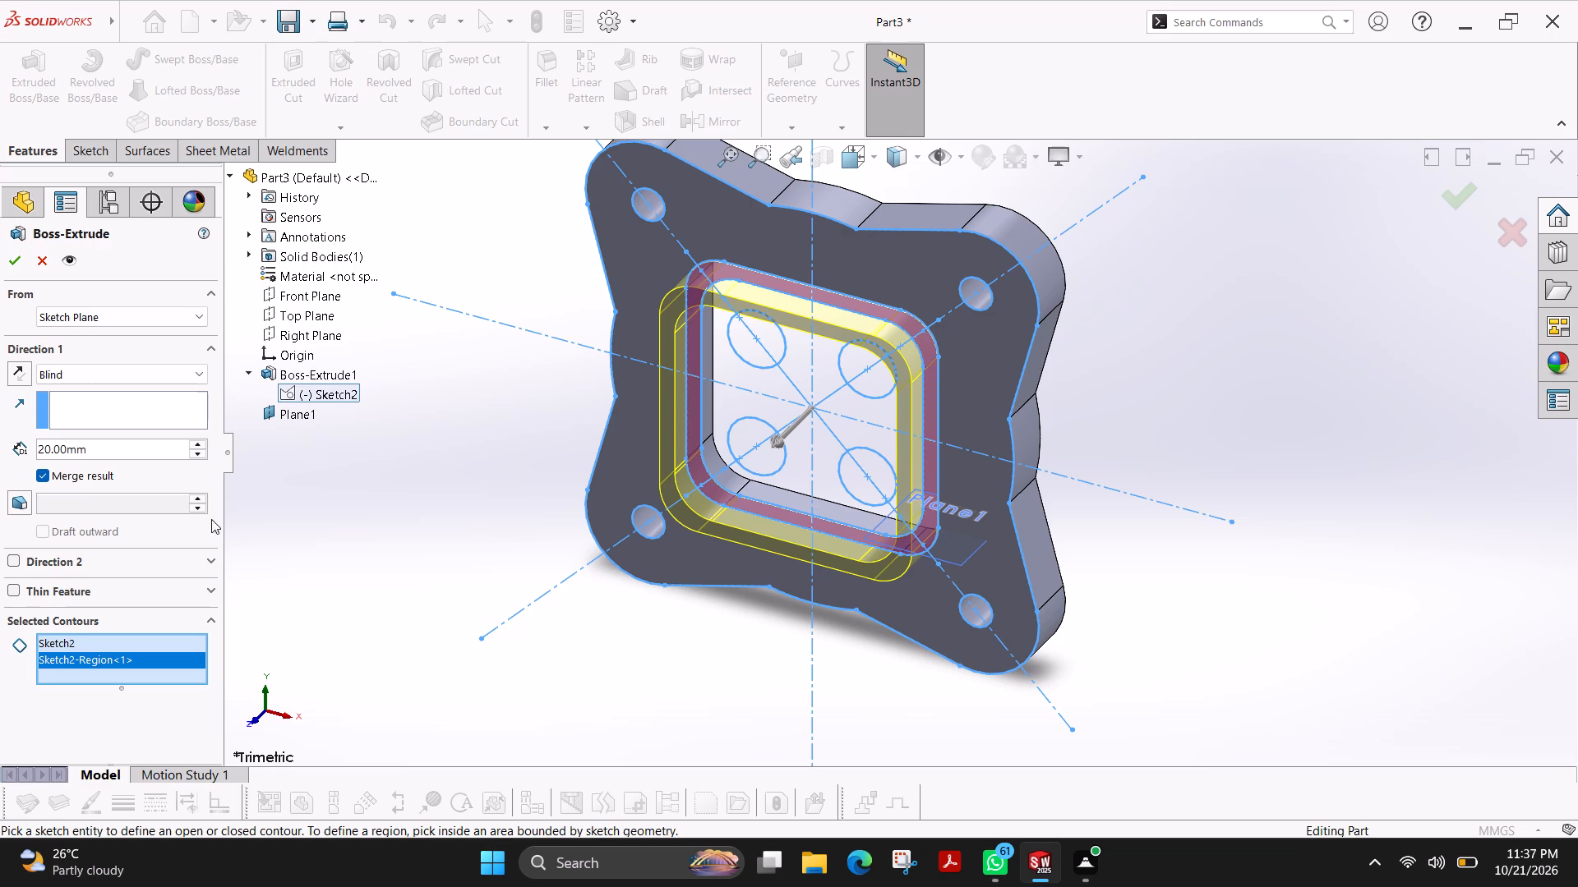
{"action": "double_click", "coordinate": [167, 450]}
{"action": "type", "text": "25"}
{"action": "key", "text": "Return"}
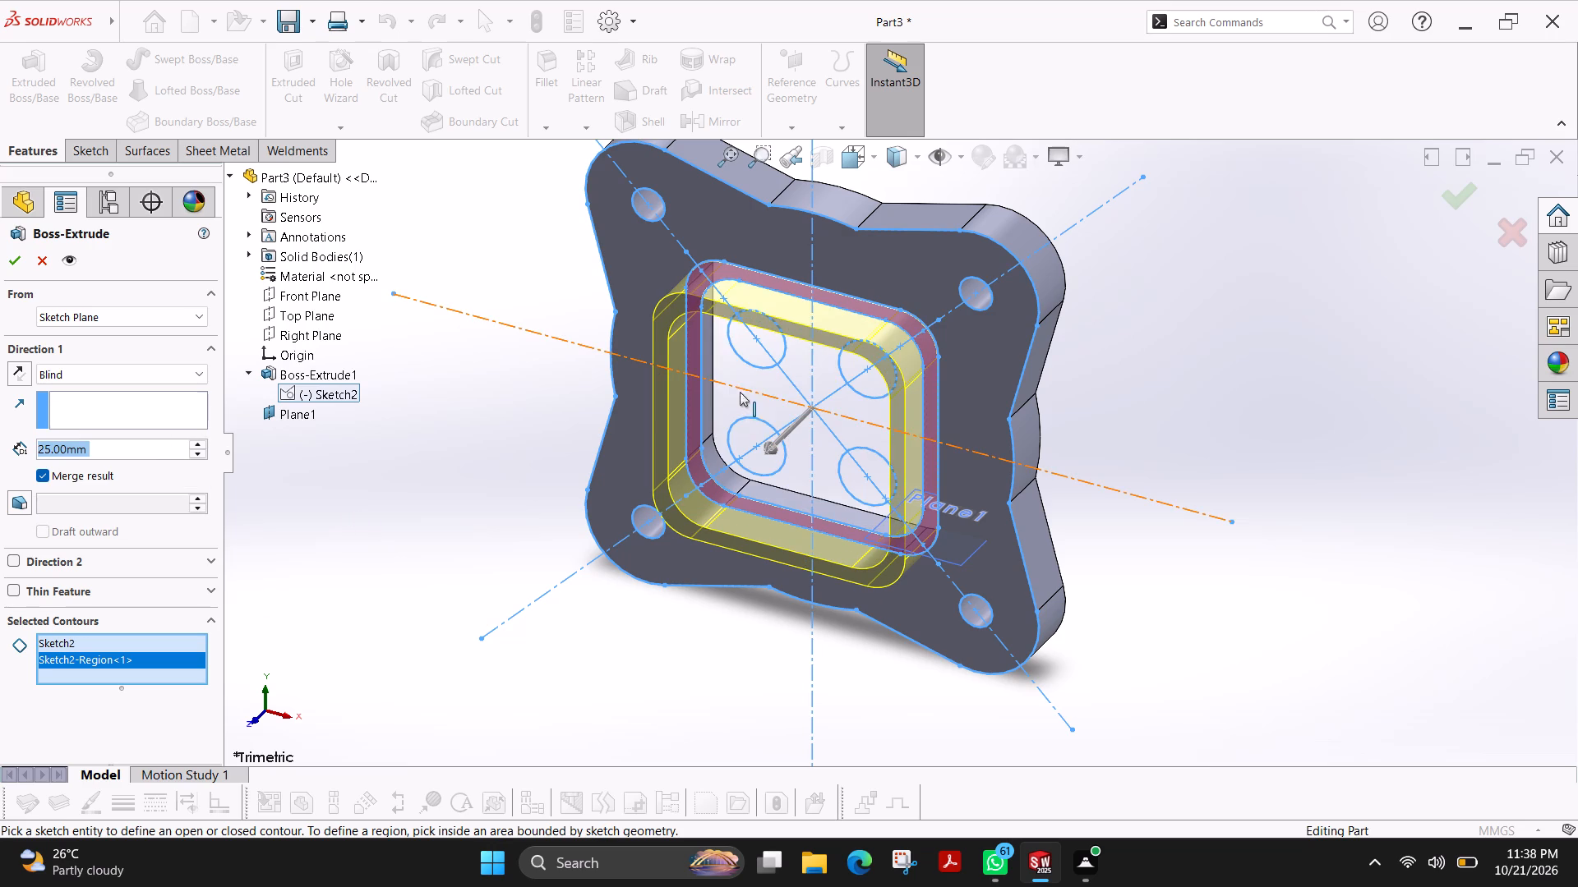
{"action": "left_click", "coordinate": [739, 405]}
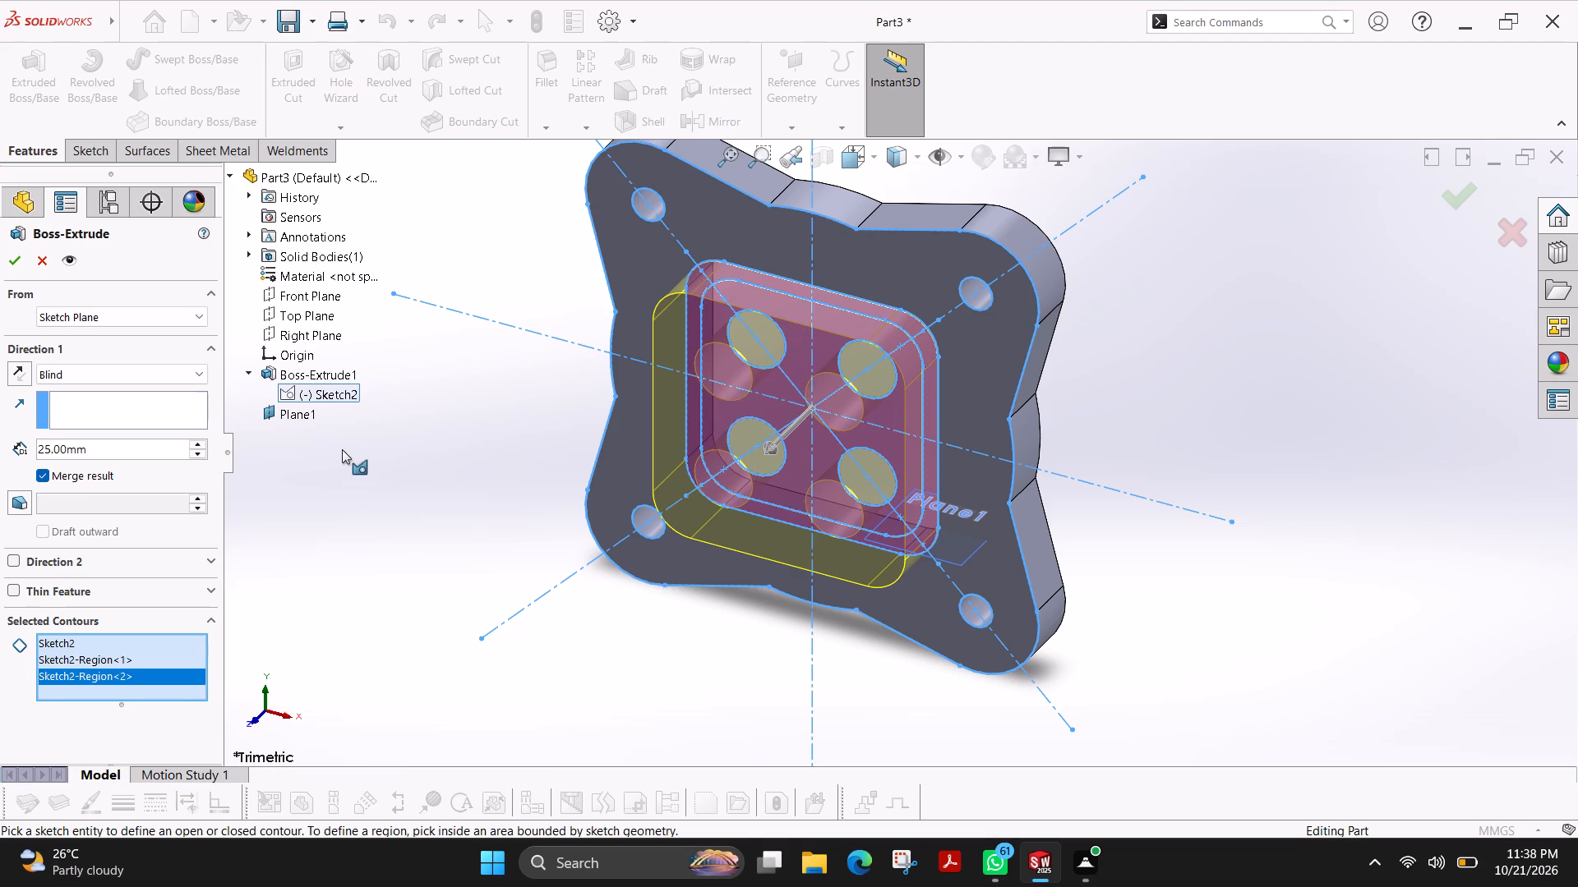
{"action": "left_click", "coordinate": [200, 454]}
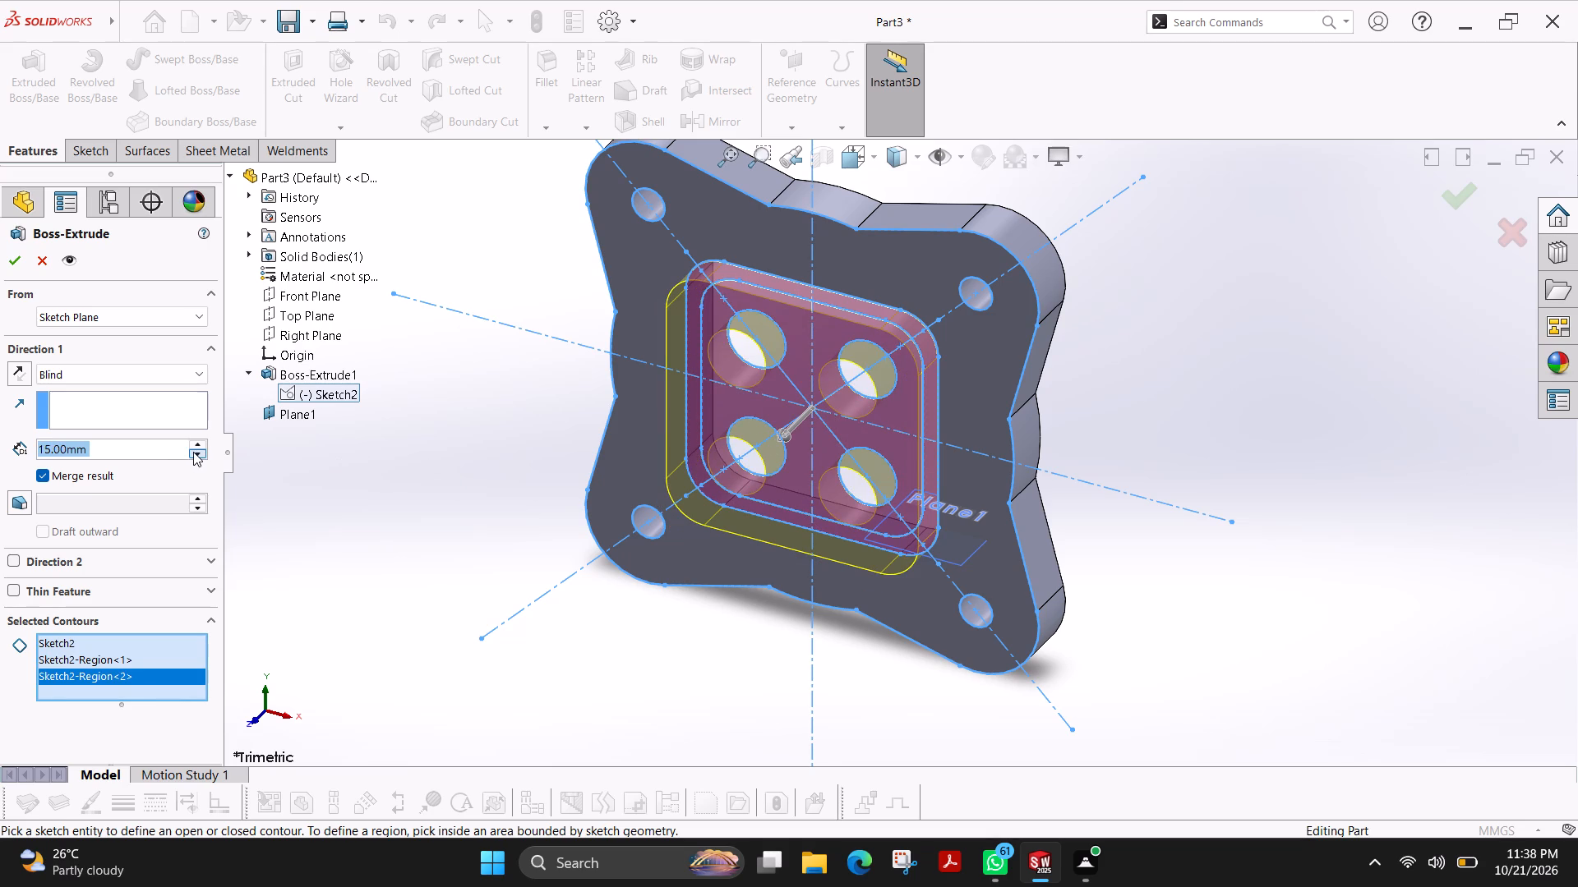
{"action": "left_click", "coordinate": [201, 443]}
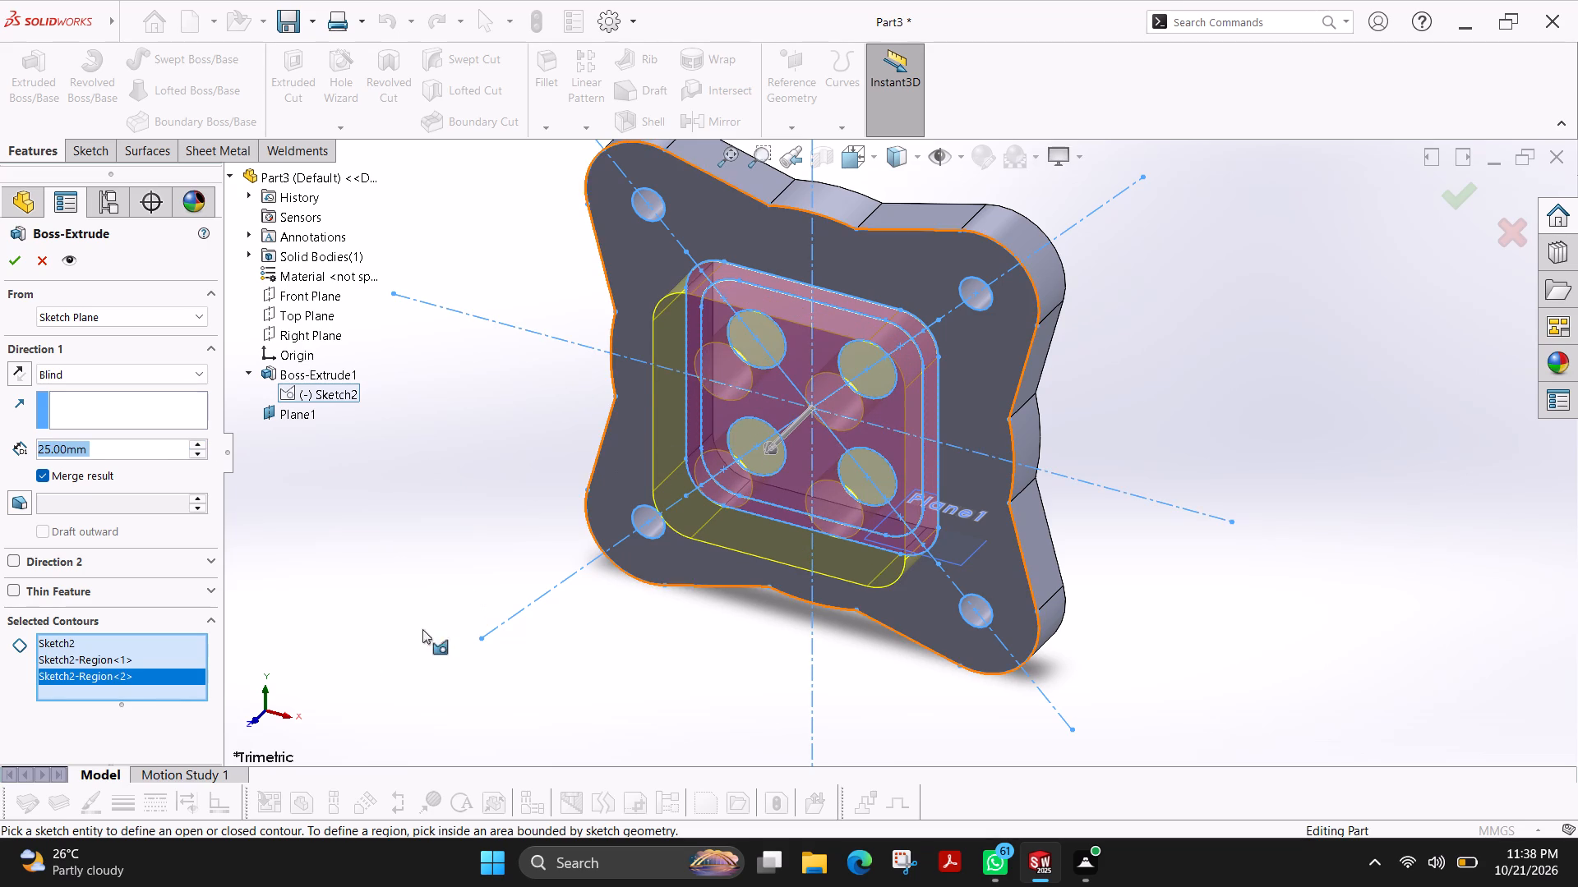
{"action": "right_click", "coordinate": [128, 673]}
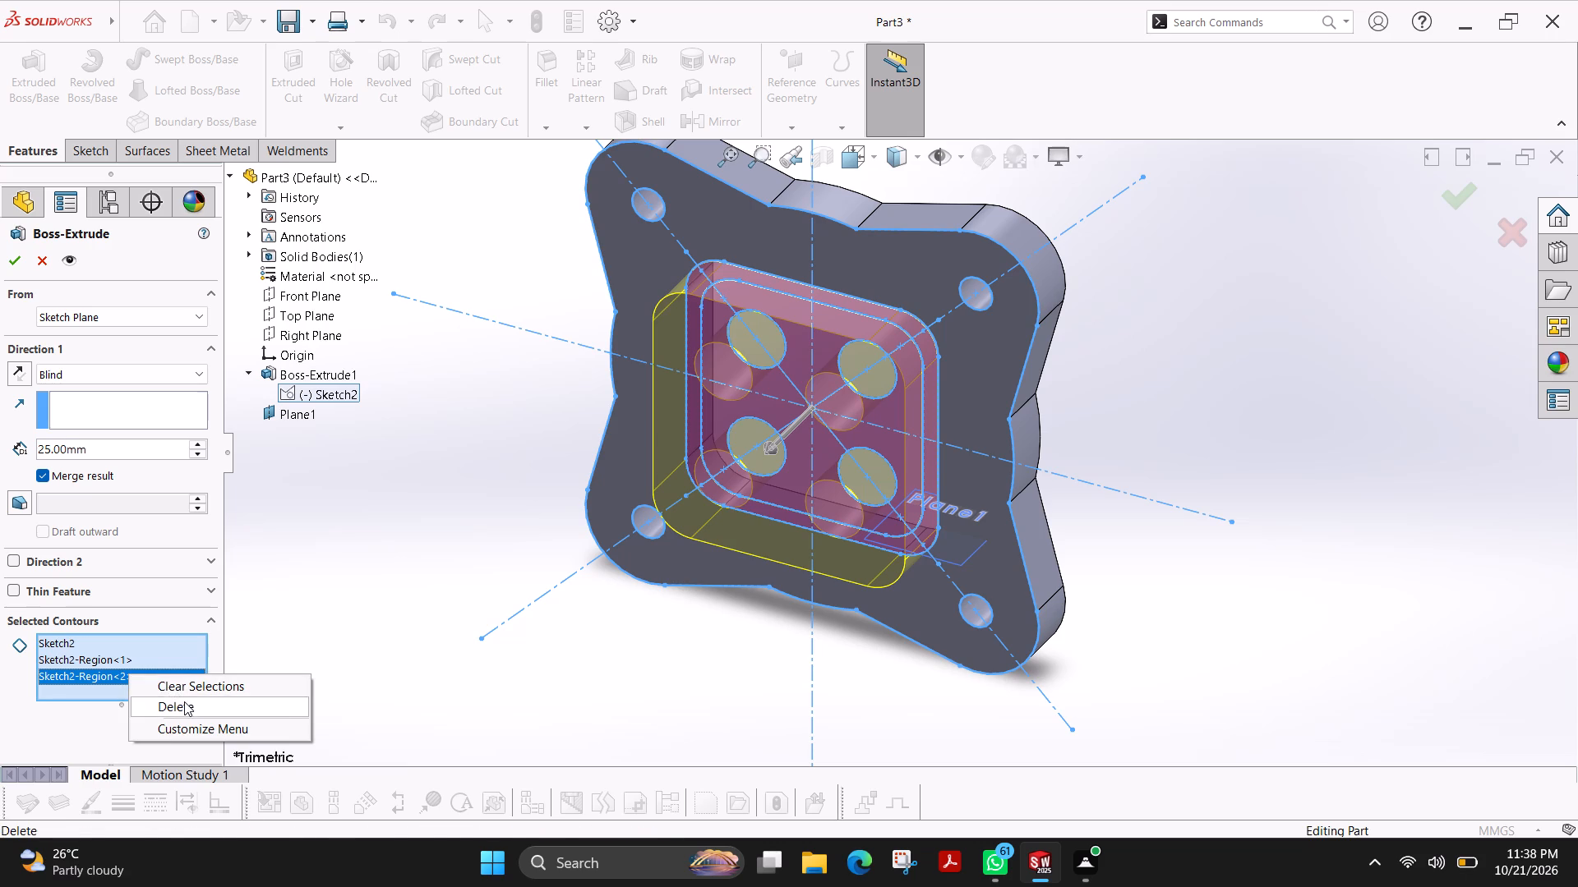
{"action": "left_click", "coordinate": [184, 701]}
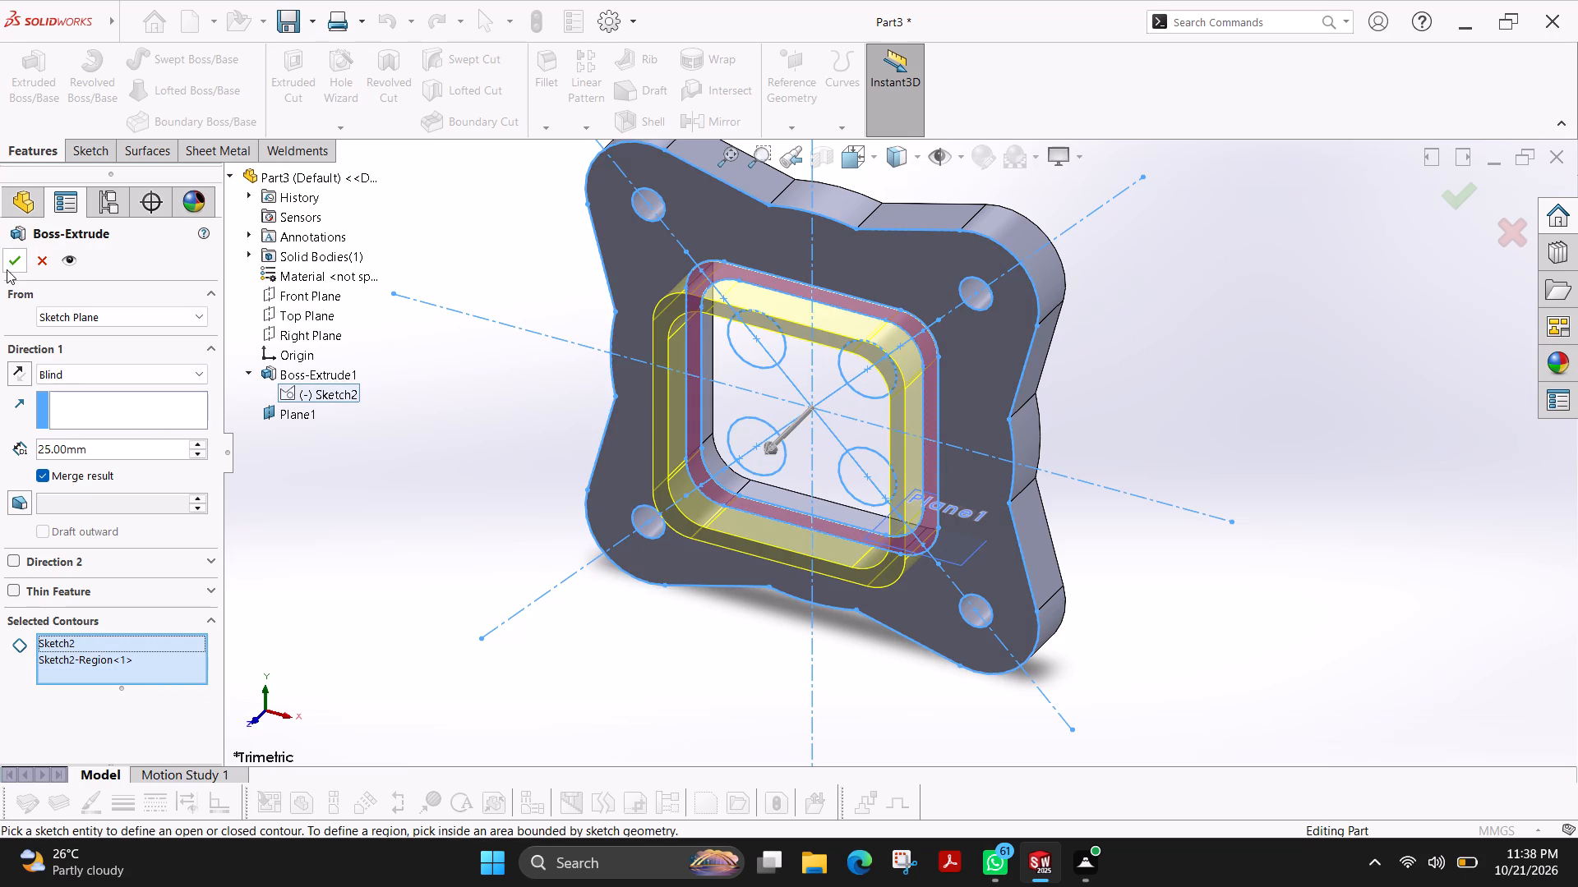
{"action": "left_click", "coordinate": [12, 269]}
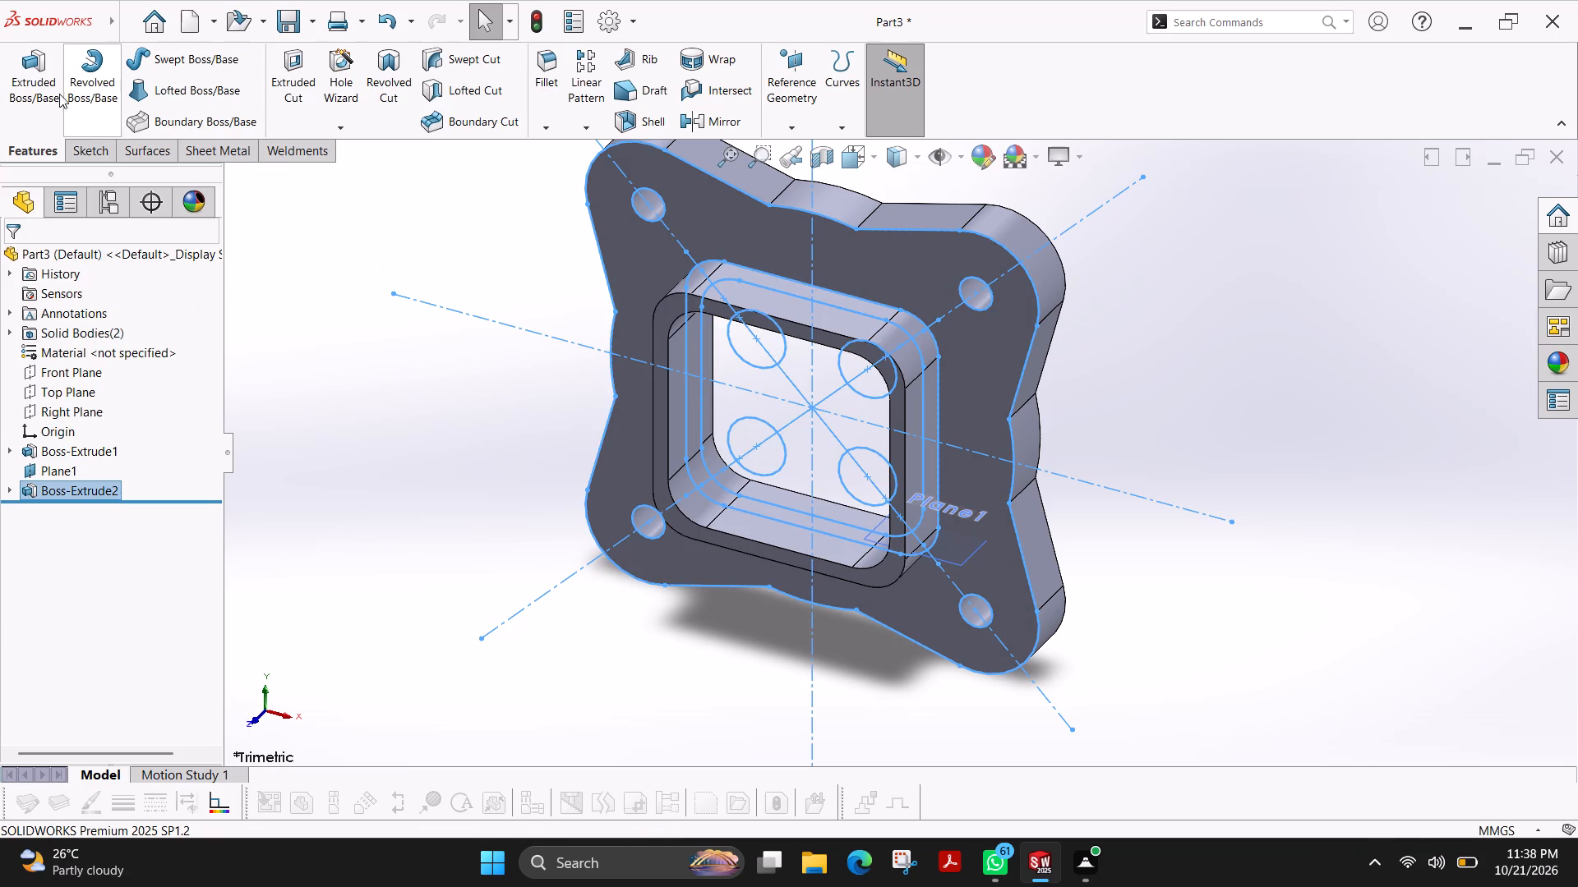
Extrude the Sketch2 region inside the inner rounded square, leaving out its four circles, as a 20 mm Blind boss.
{"action": "left_click", "coordinate": [46, 76]}
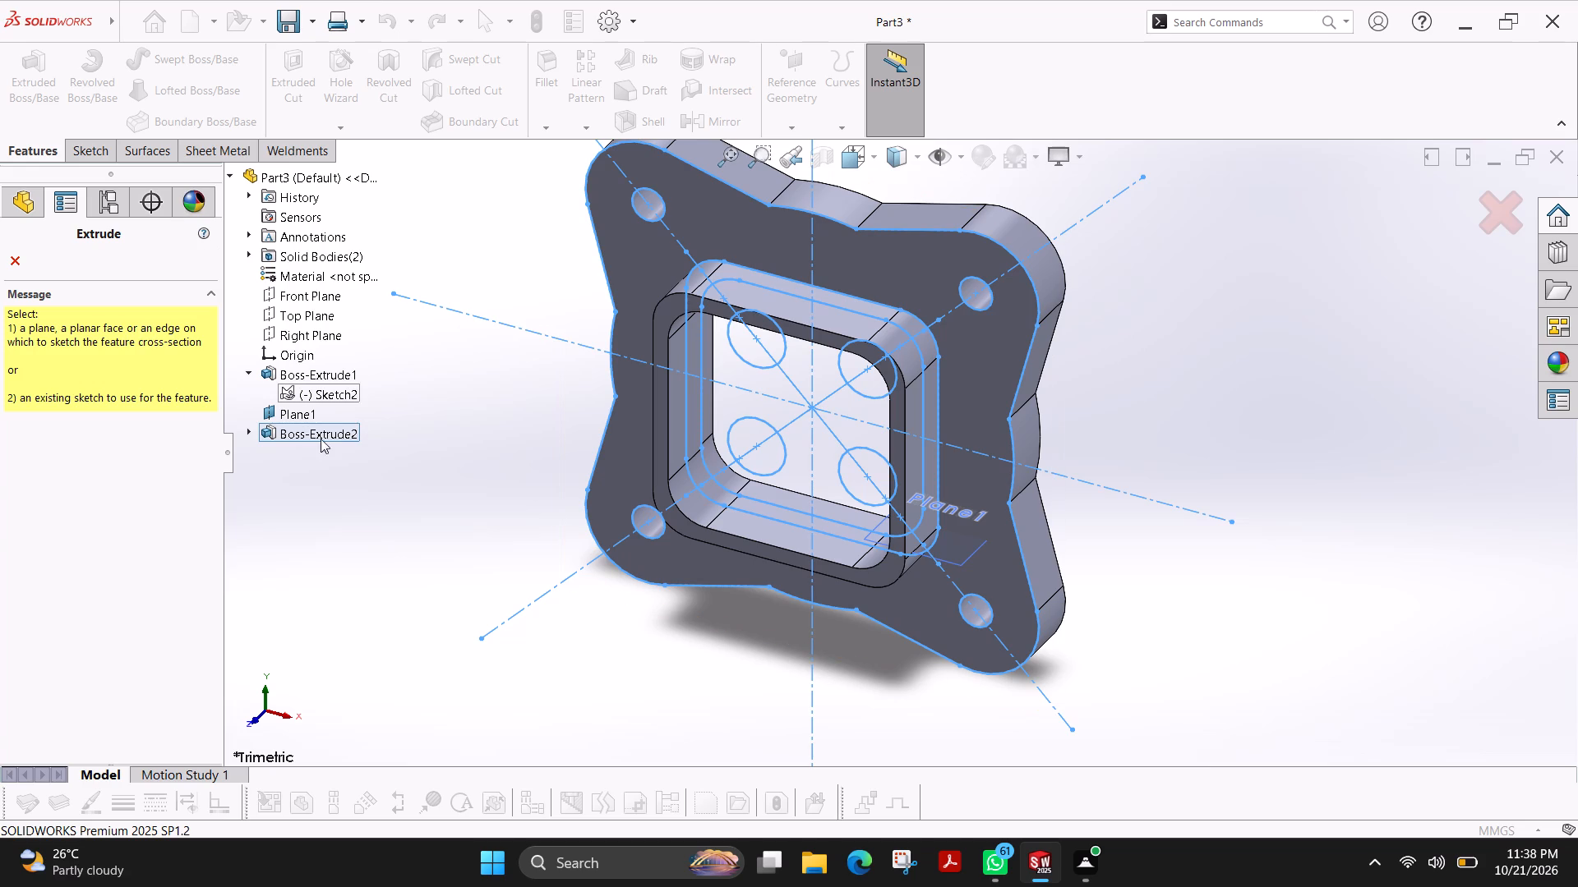
{"action": "left_click", "coordinate": [245, 431]}
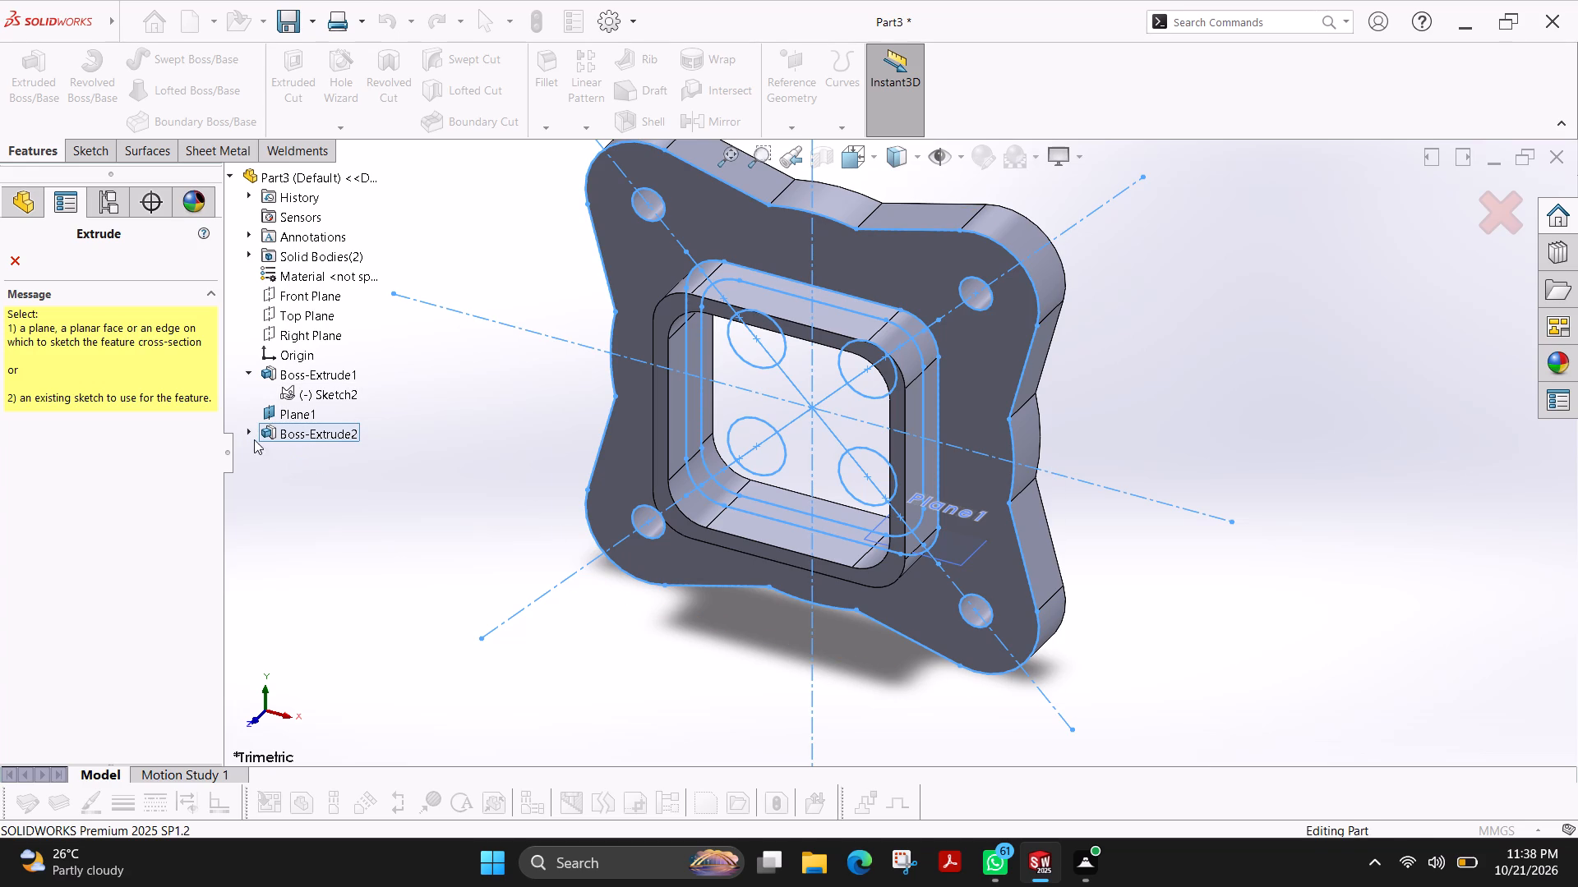
{"action": "left_click", "coordinate": [246, 430]}
{"action": "left_click", "coordinate": [247, 430]}
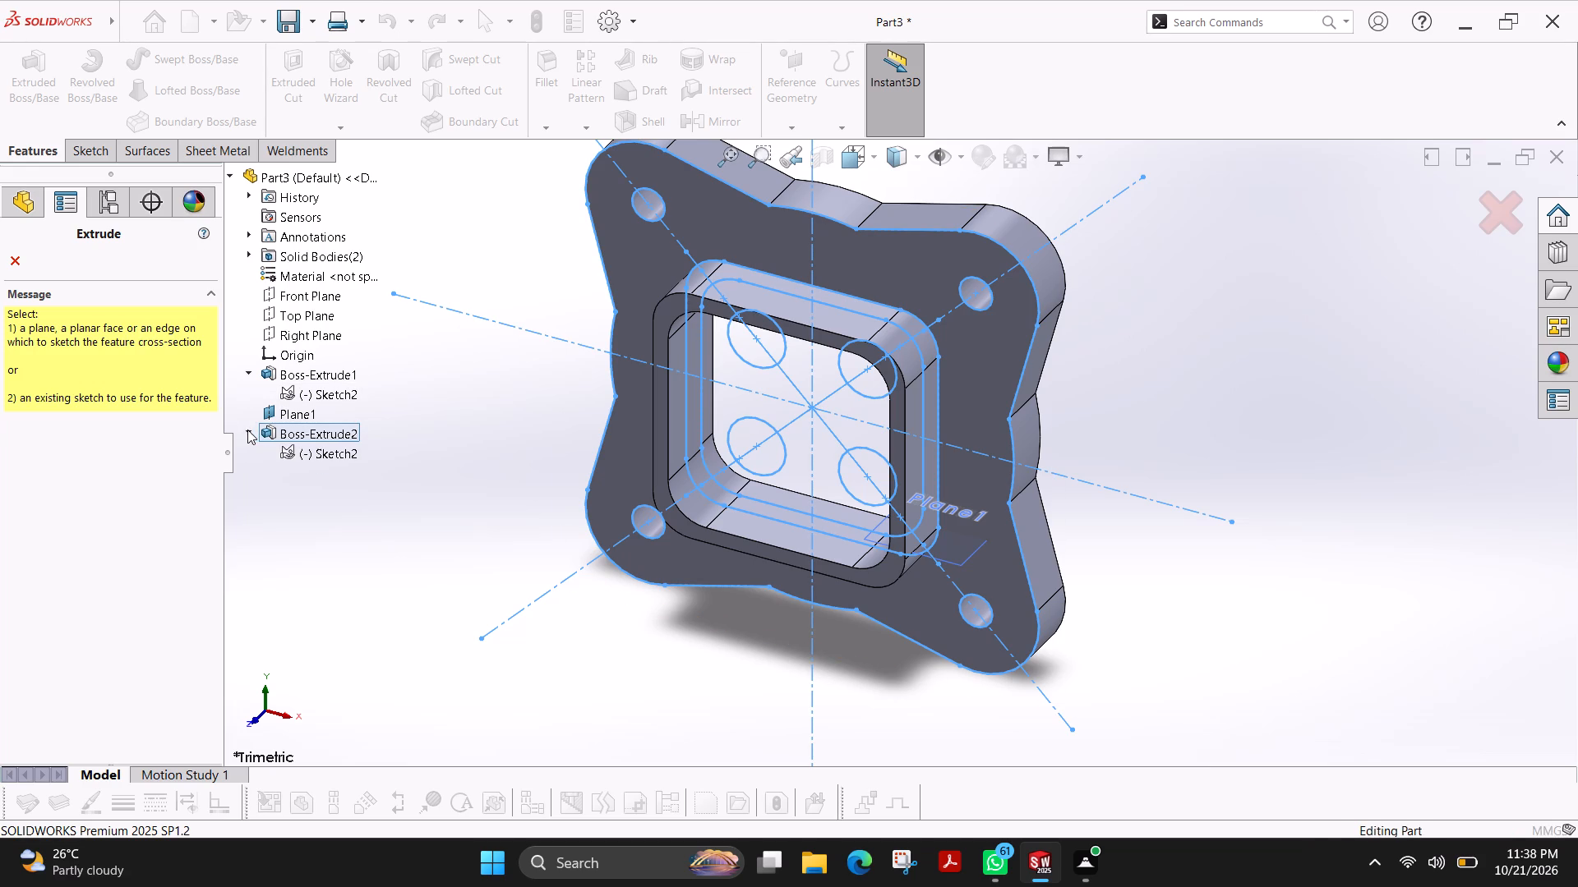
{"action": "left_click", "coordinate": [306, 448]}
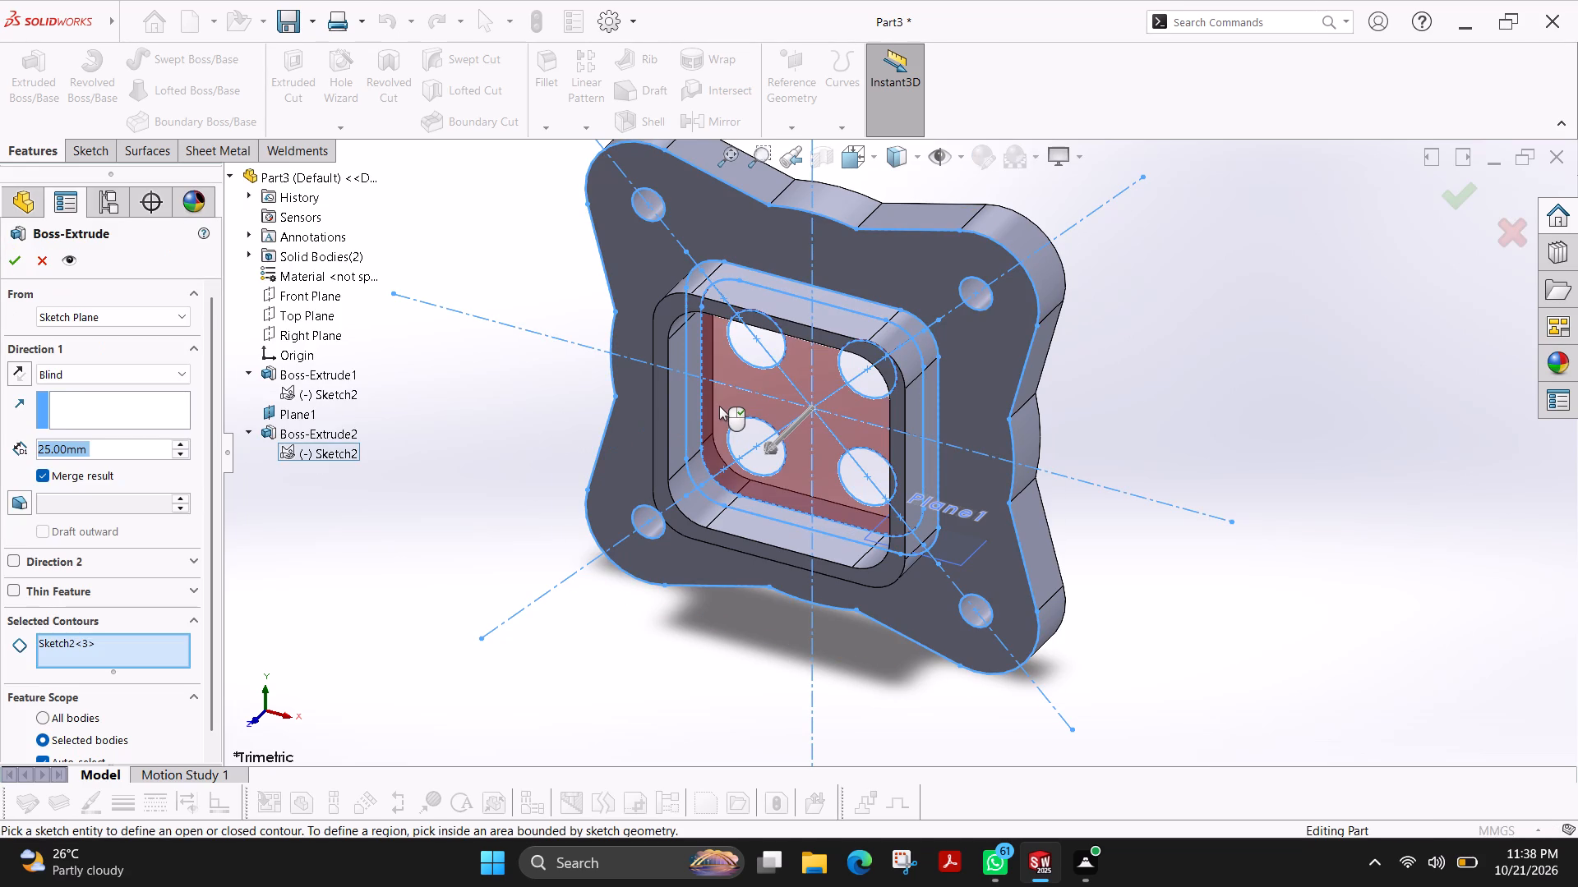
{"action": "left_click", "coordinate": [719, 406]}
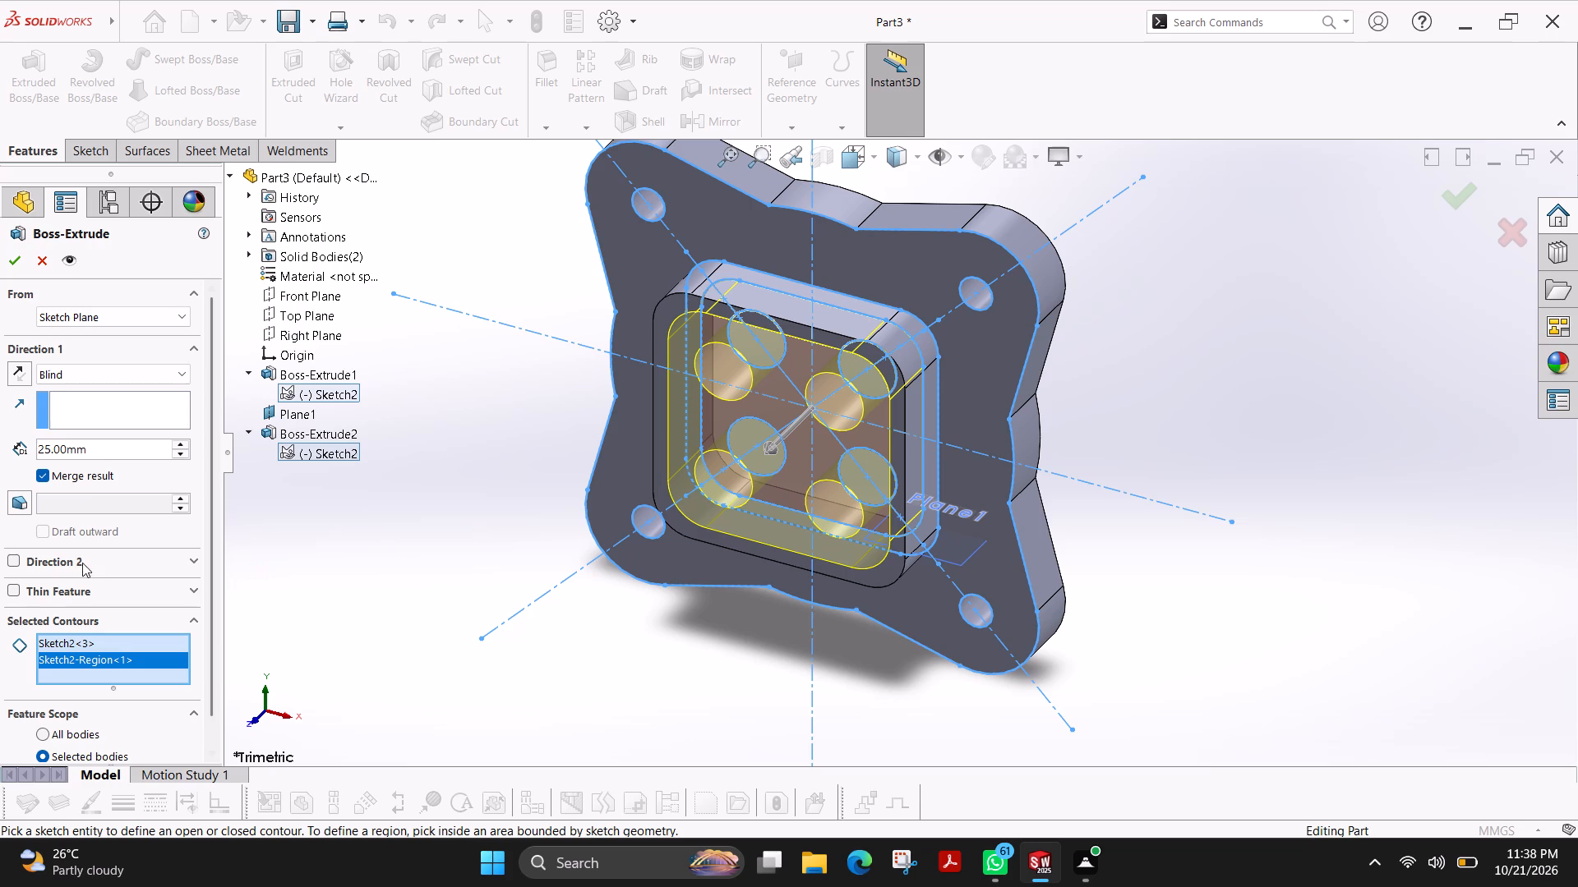
{"action": "double_click", "coordinate": [109, 455]}
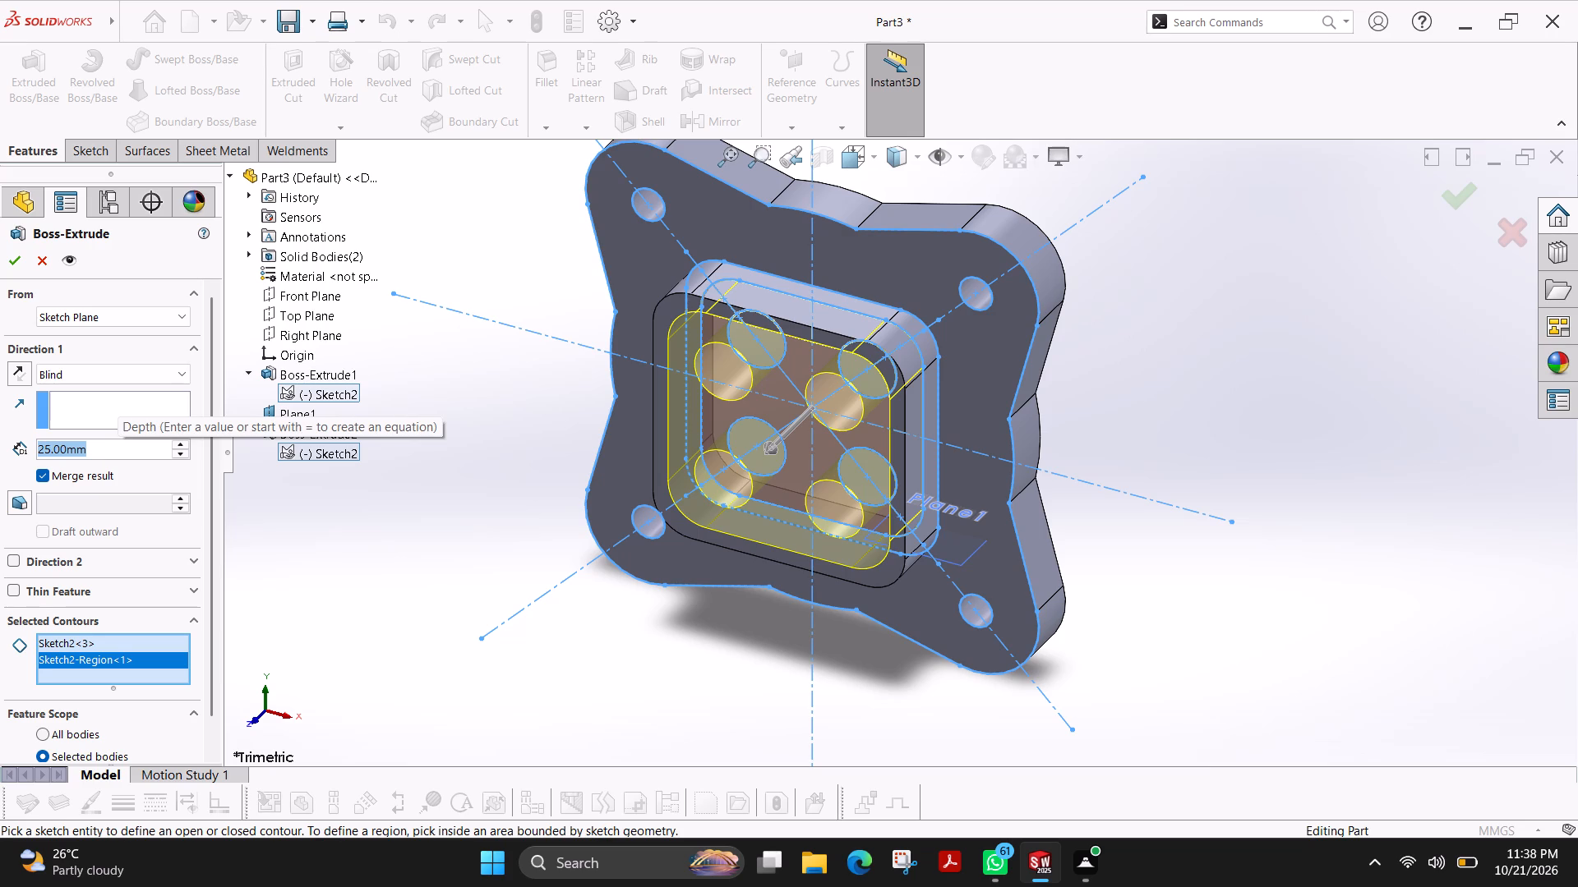
{"action": "type", "text": "20"}
{"action": "key", "text": "Return"}
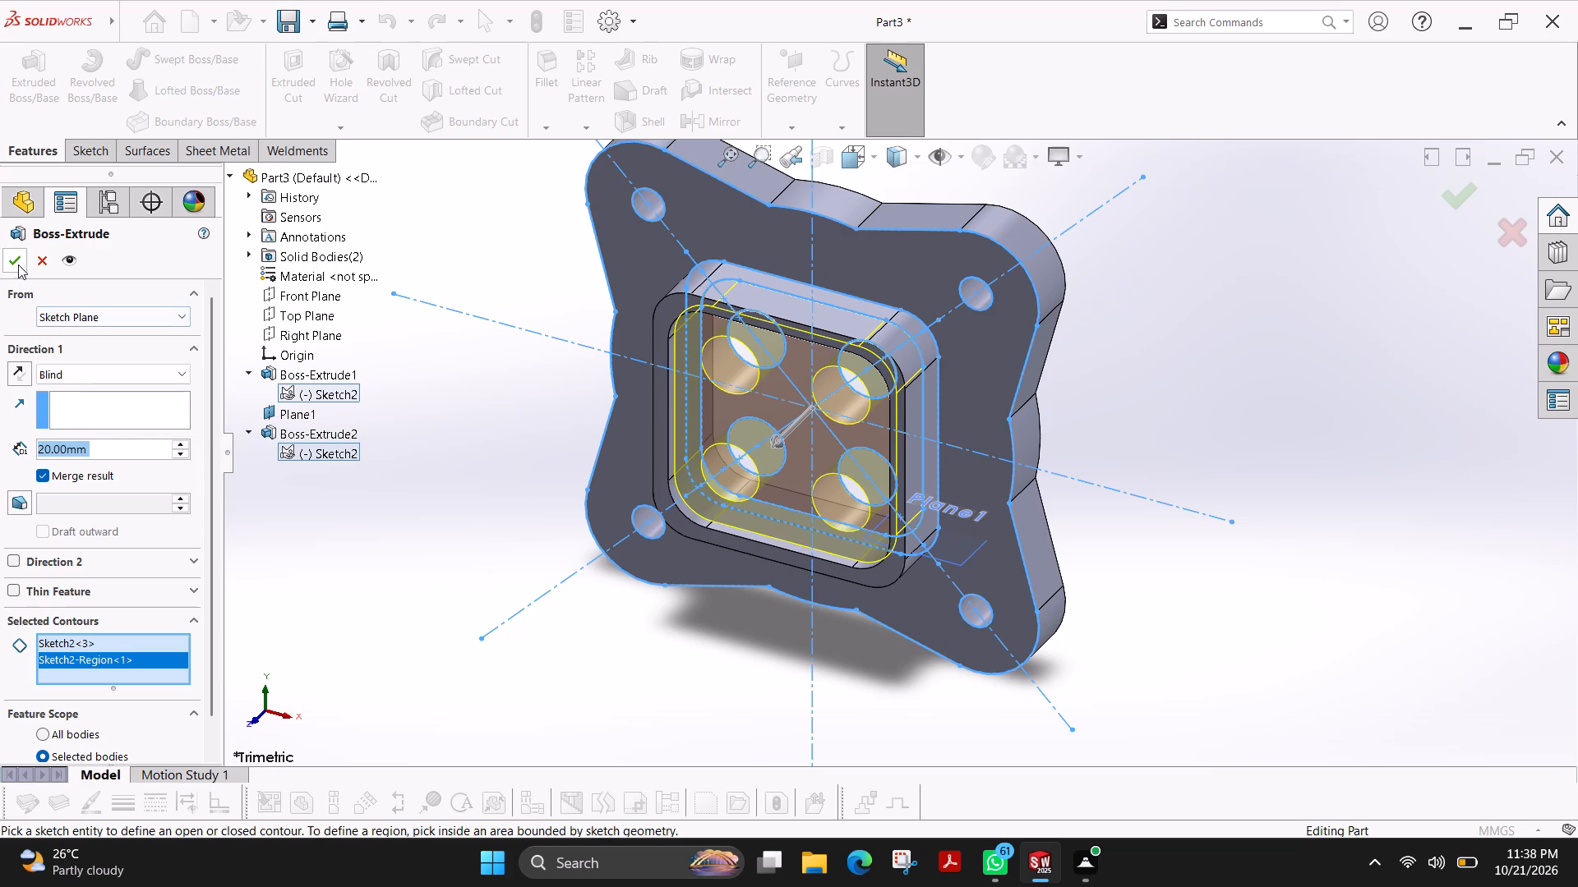
{"action": "left_click", "coordinate": [18, 264]}
{"action": "key", "text": "Escape"}
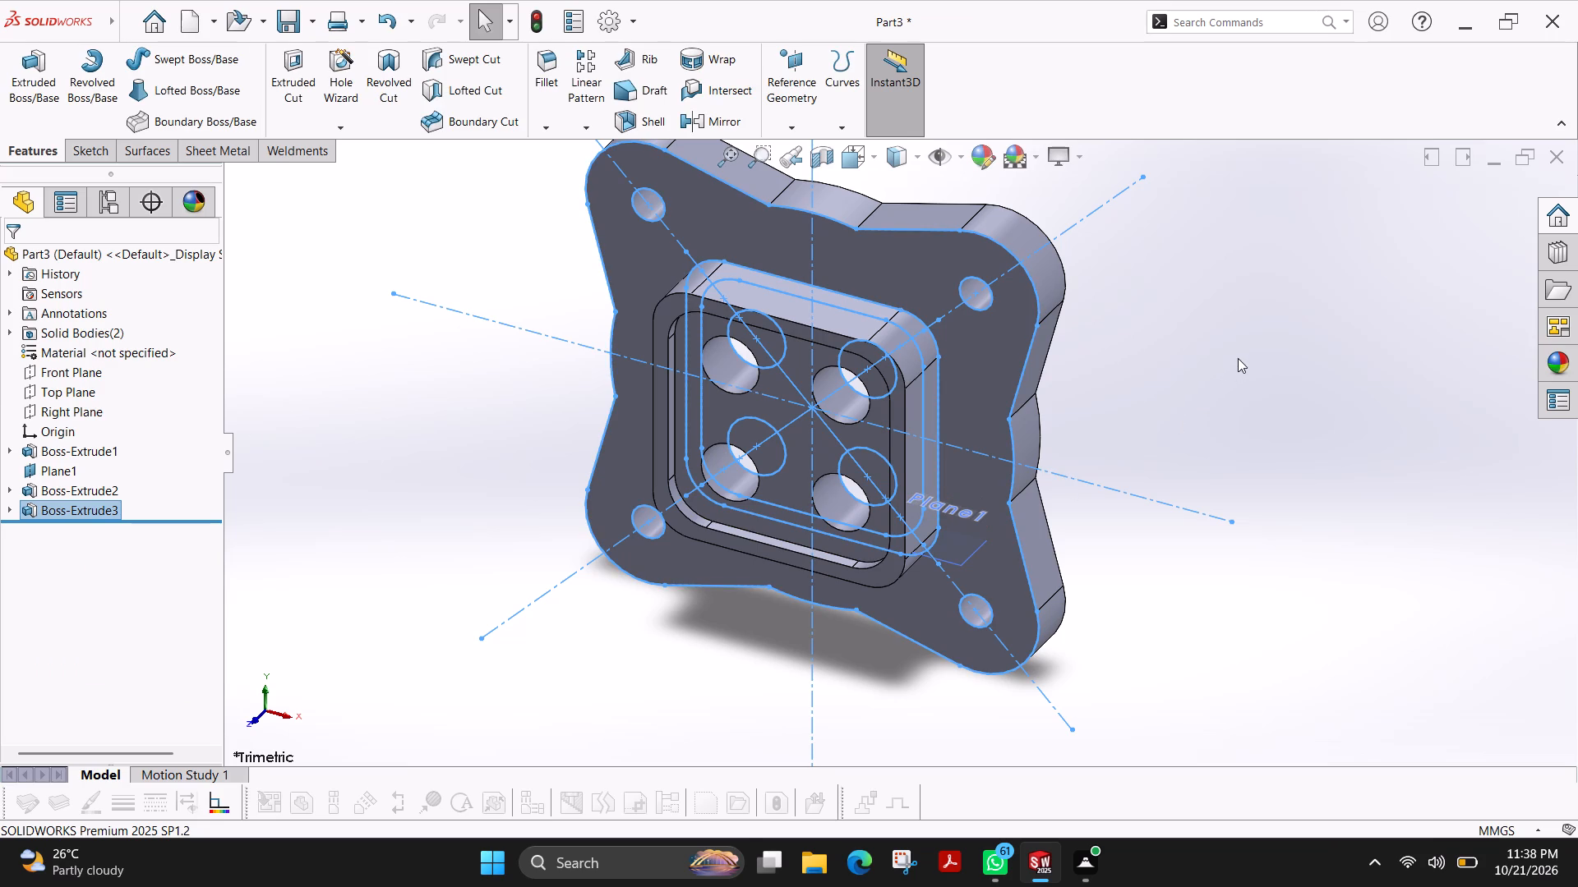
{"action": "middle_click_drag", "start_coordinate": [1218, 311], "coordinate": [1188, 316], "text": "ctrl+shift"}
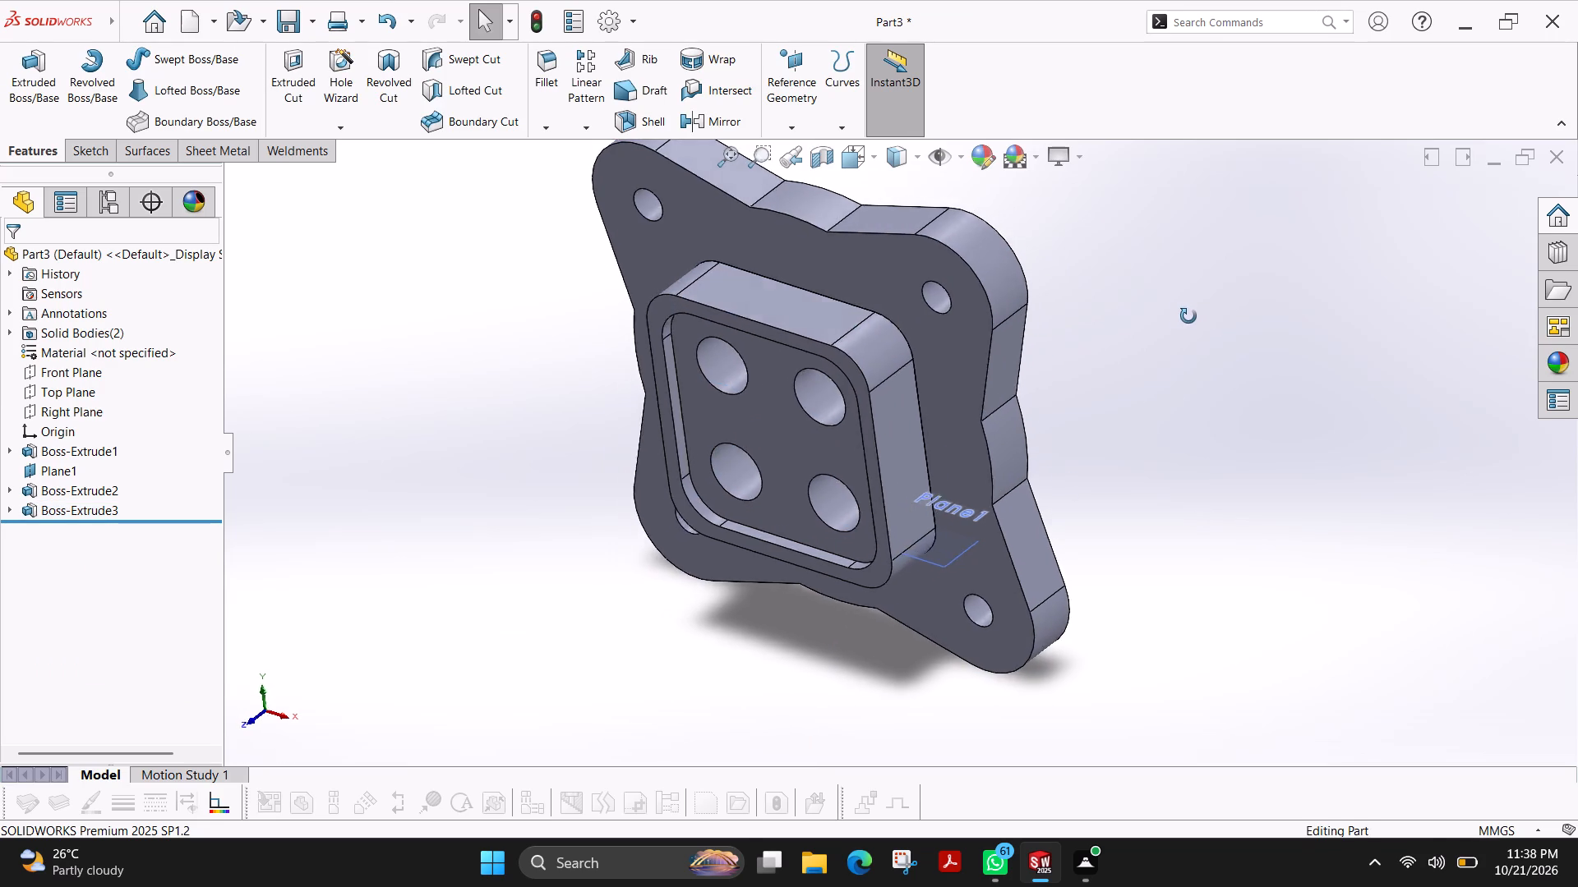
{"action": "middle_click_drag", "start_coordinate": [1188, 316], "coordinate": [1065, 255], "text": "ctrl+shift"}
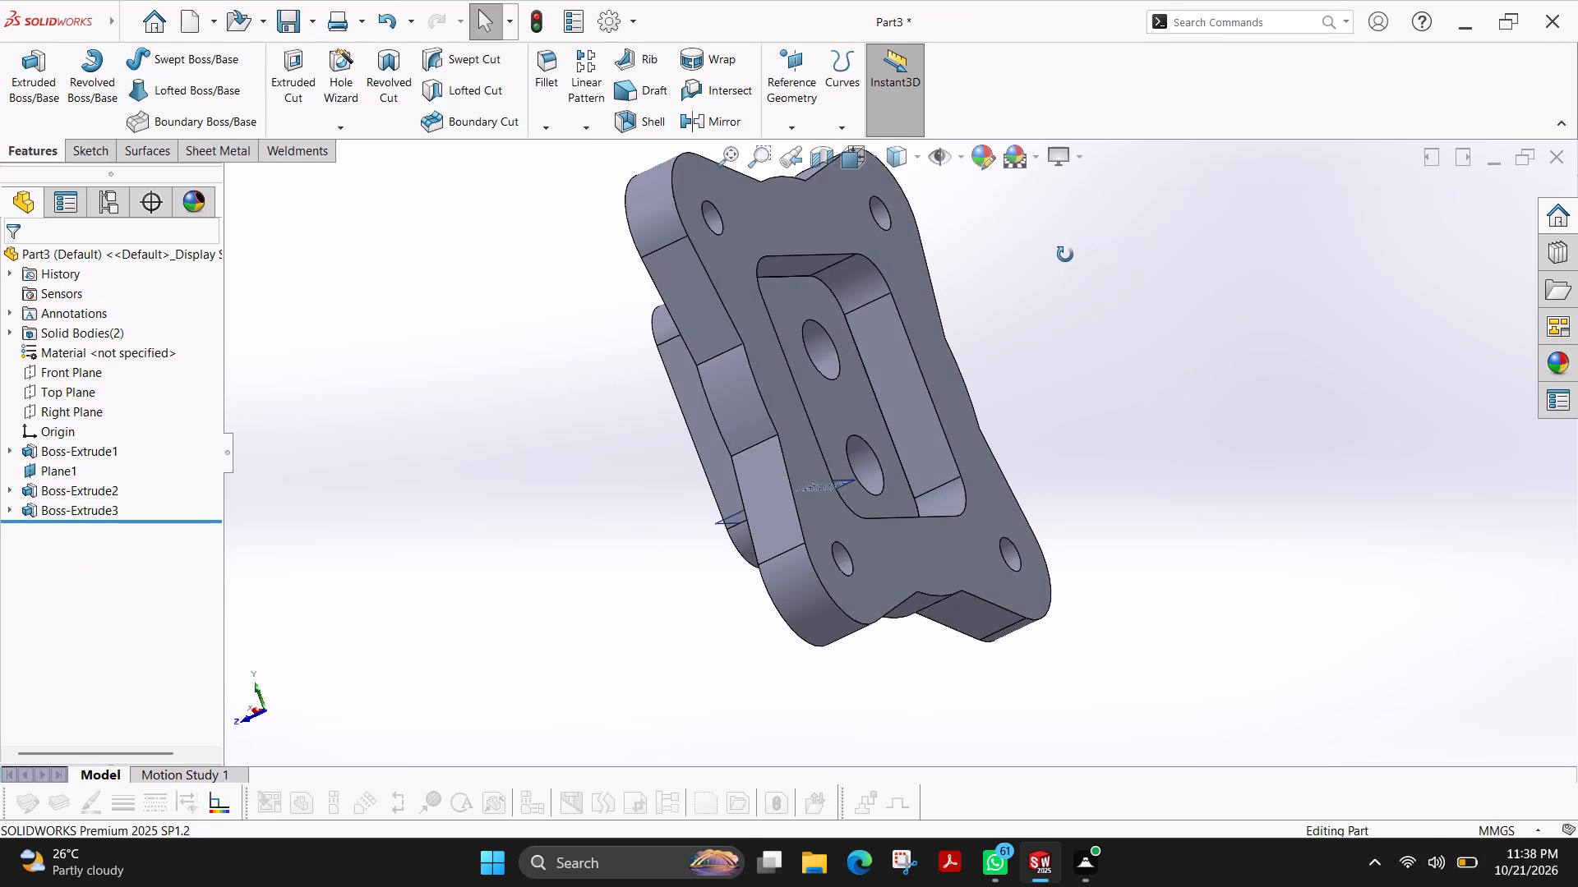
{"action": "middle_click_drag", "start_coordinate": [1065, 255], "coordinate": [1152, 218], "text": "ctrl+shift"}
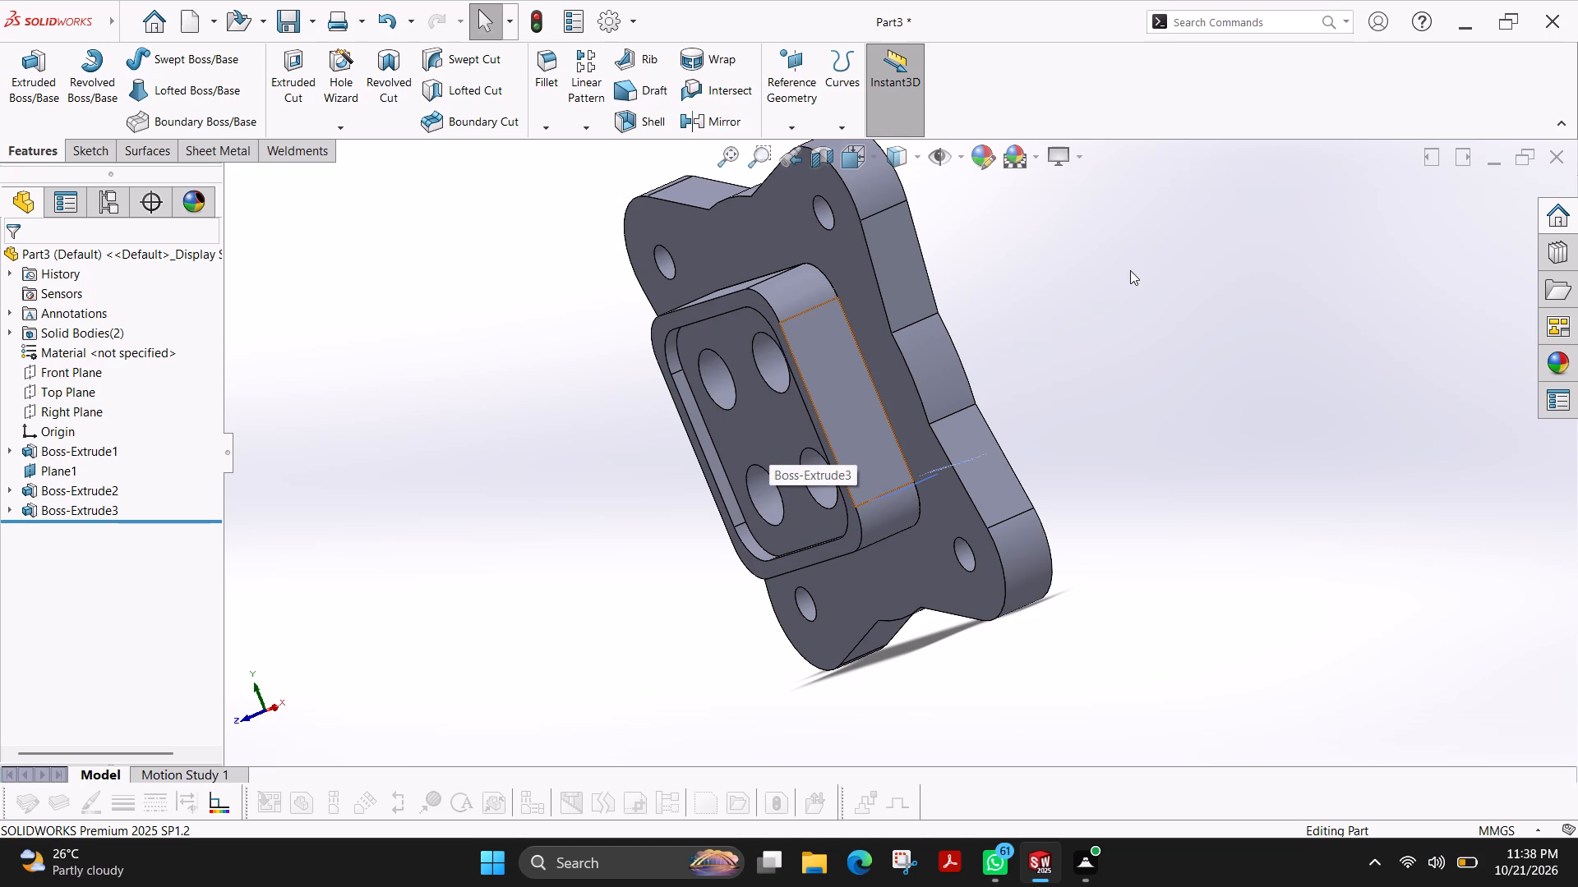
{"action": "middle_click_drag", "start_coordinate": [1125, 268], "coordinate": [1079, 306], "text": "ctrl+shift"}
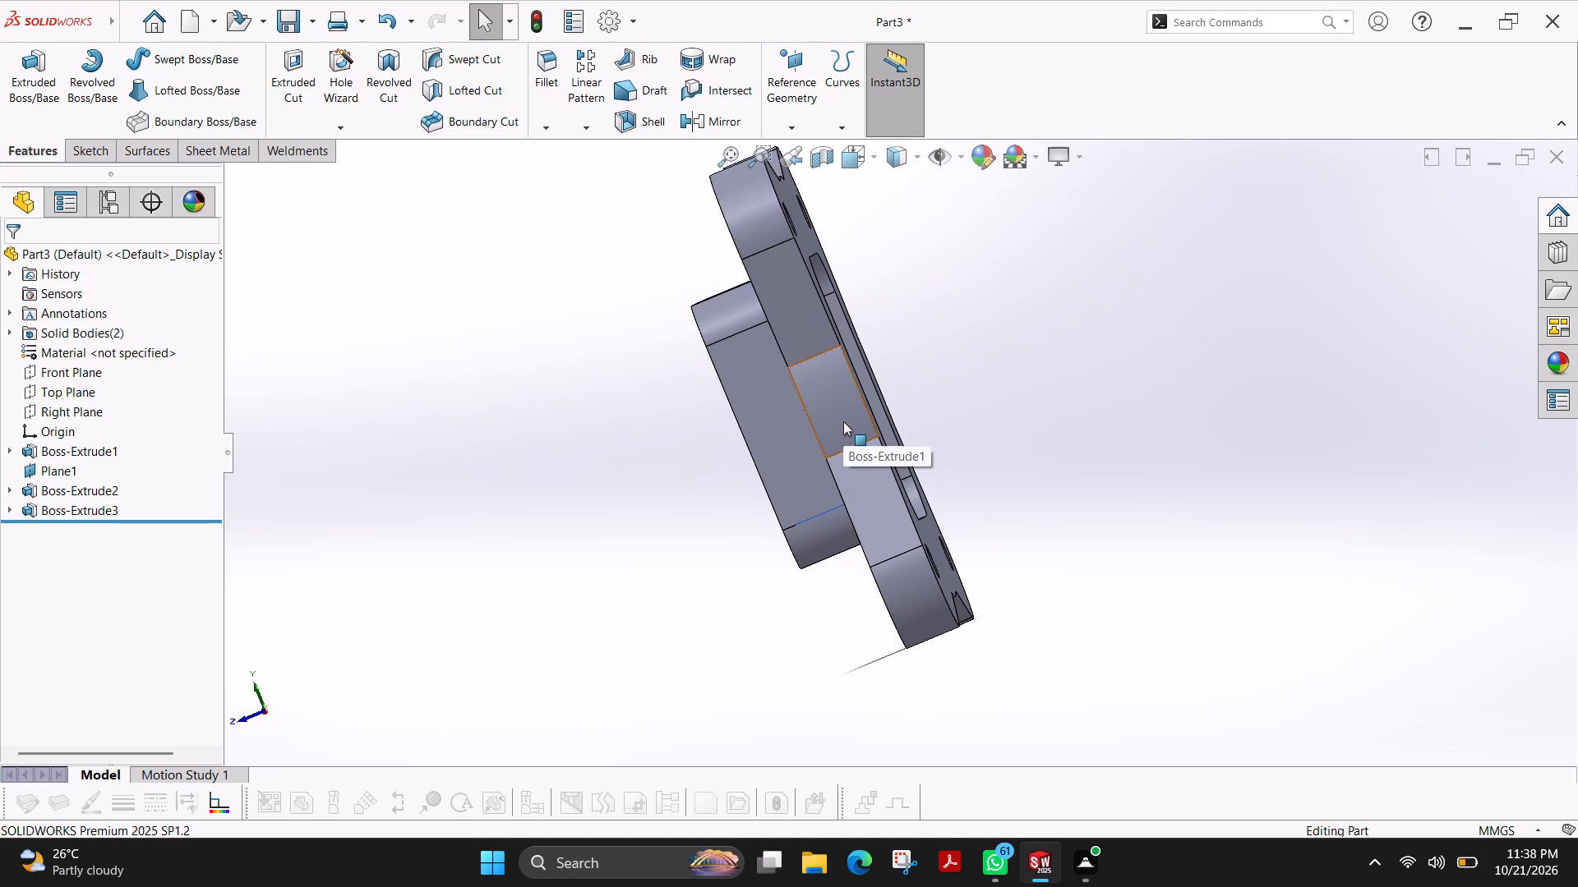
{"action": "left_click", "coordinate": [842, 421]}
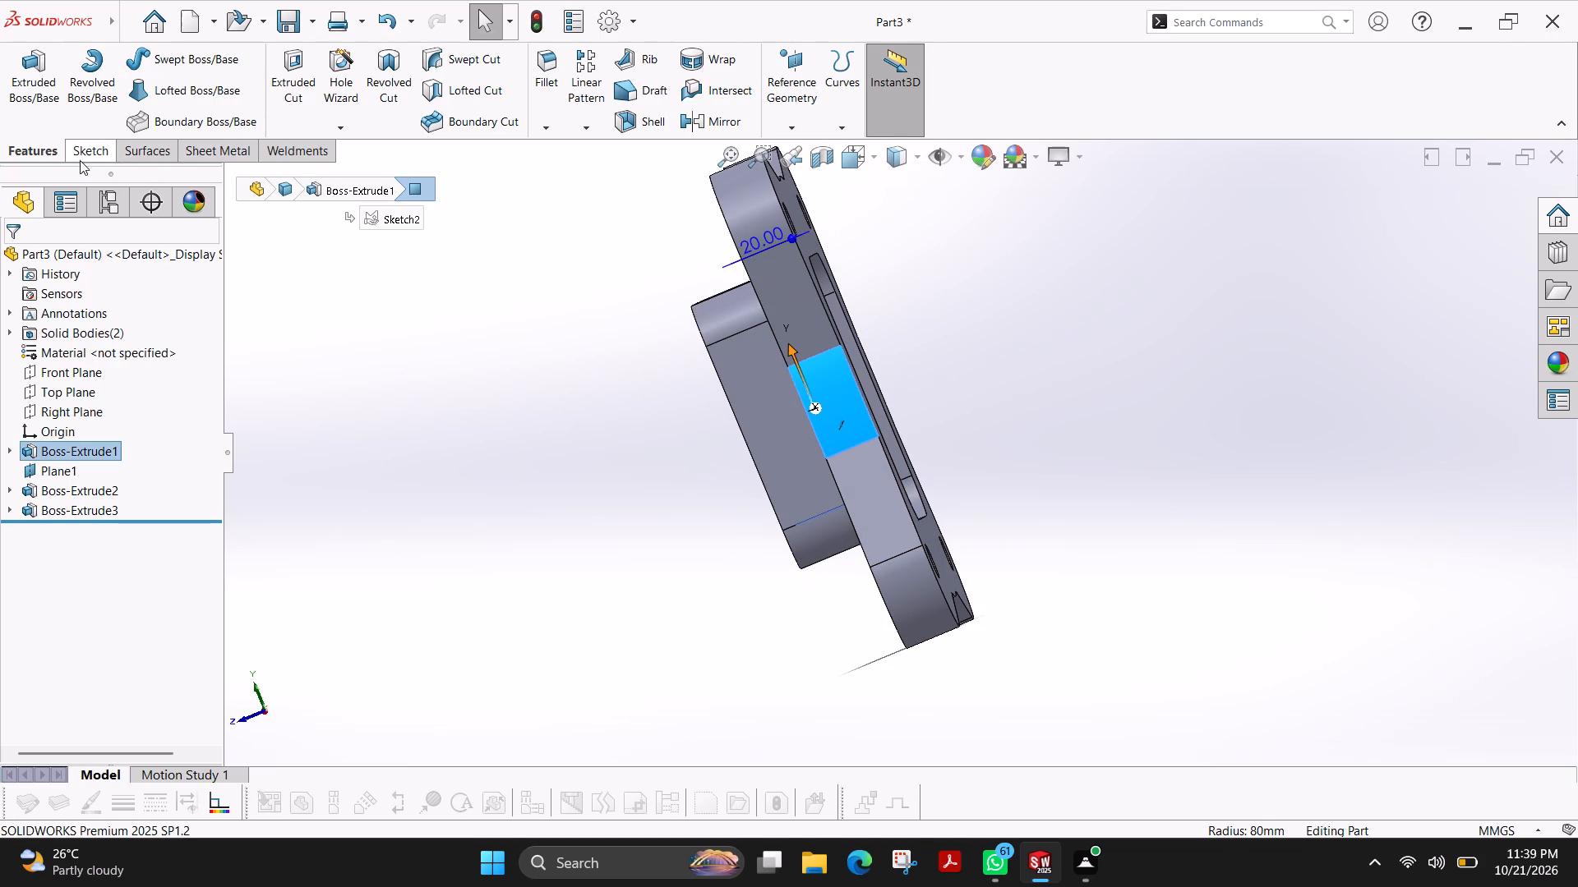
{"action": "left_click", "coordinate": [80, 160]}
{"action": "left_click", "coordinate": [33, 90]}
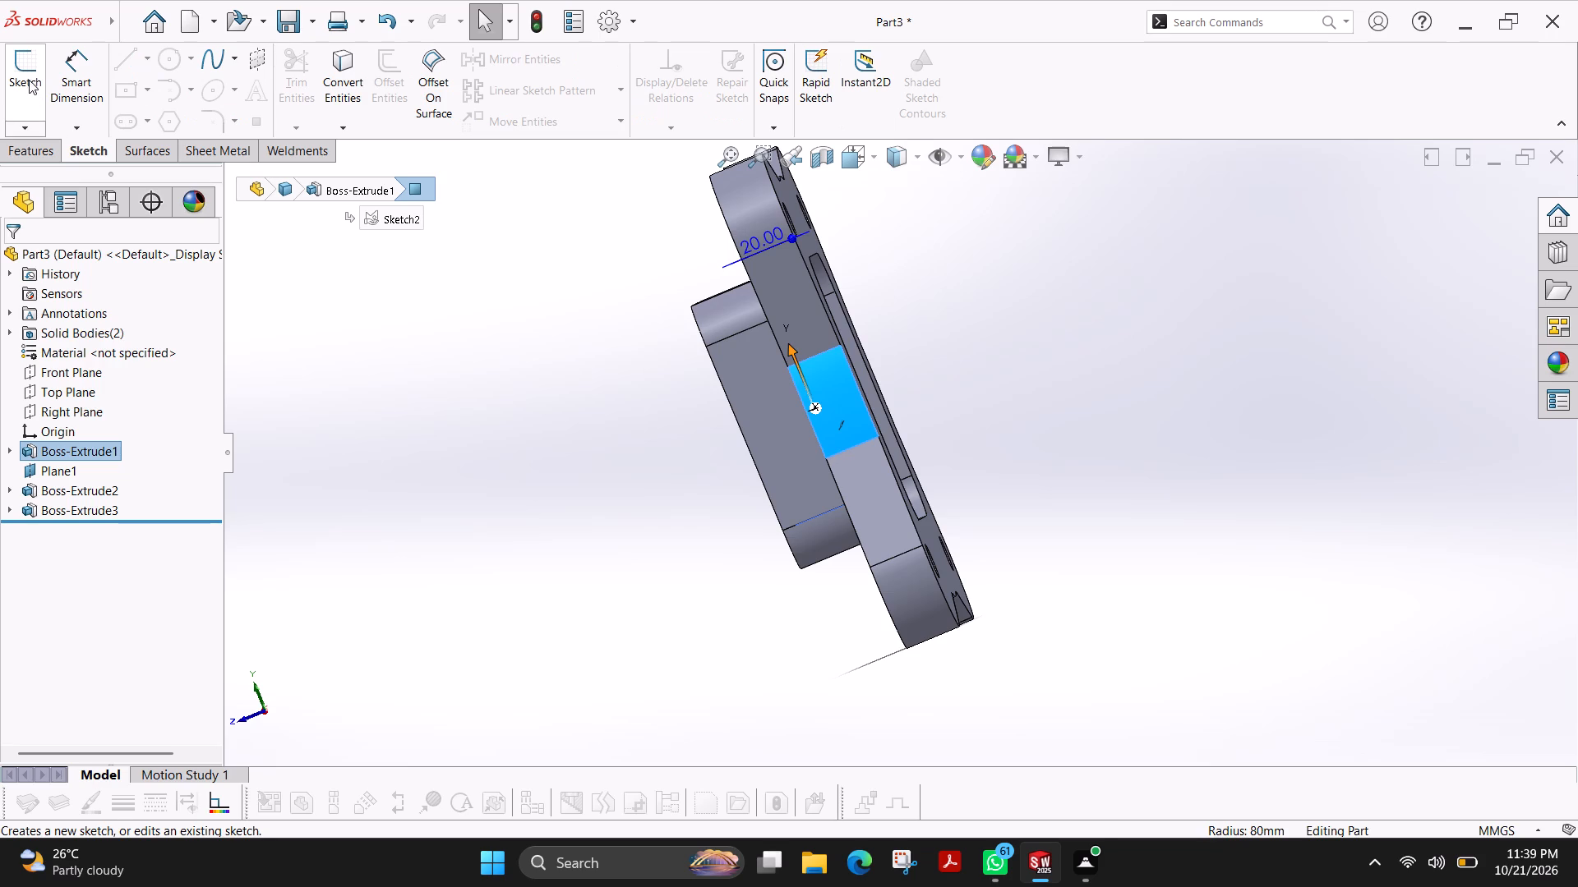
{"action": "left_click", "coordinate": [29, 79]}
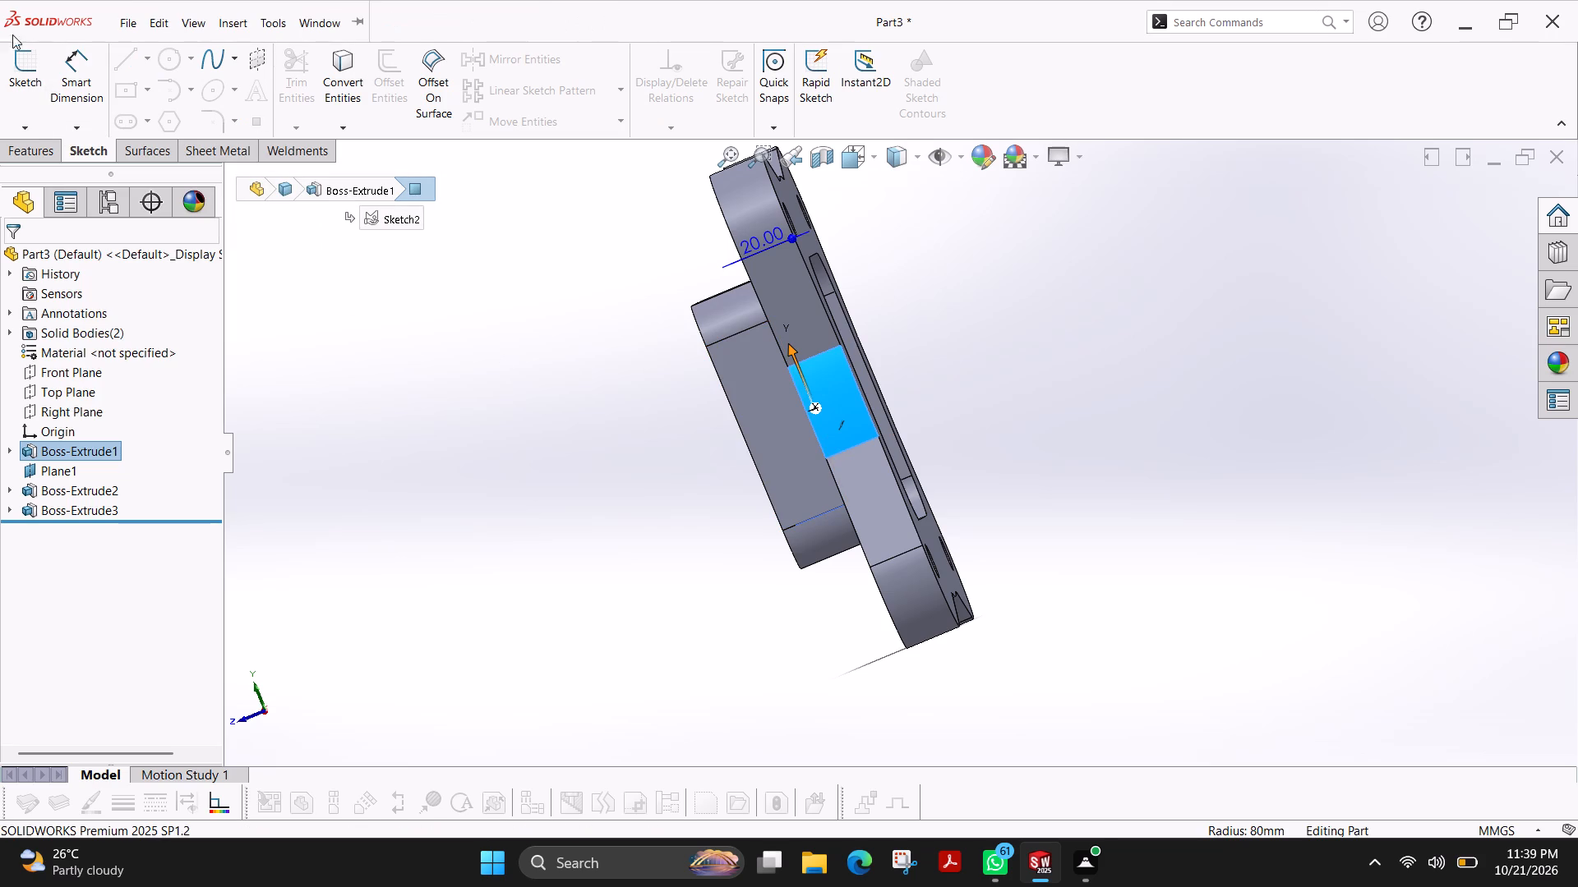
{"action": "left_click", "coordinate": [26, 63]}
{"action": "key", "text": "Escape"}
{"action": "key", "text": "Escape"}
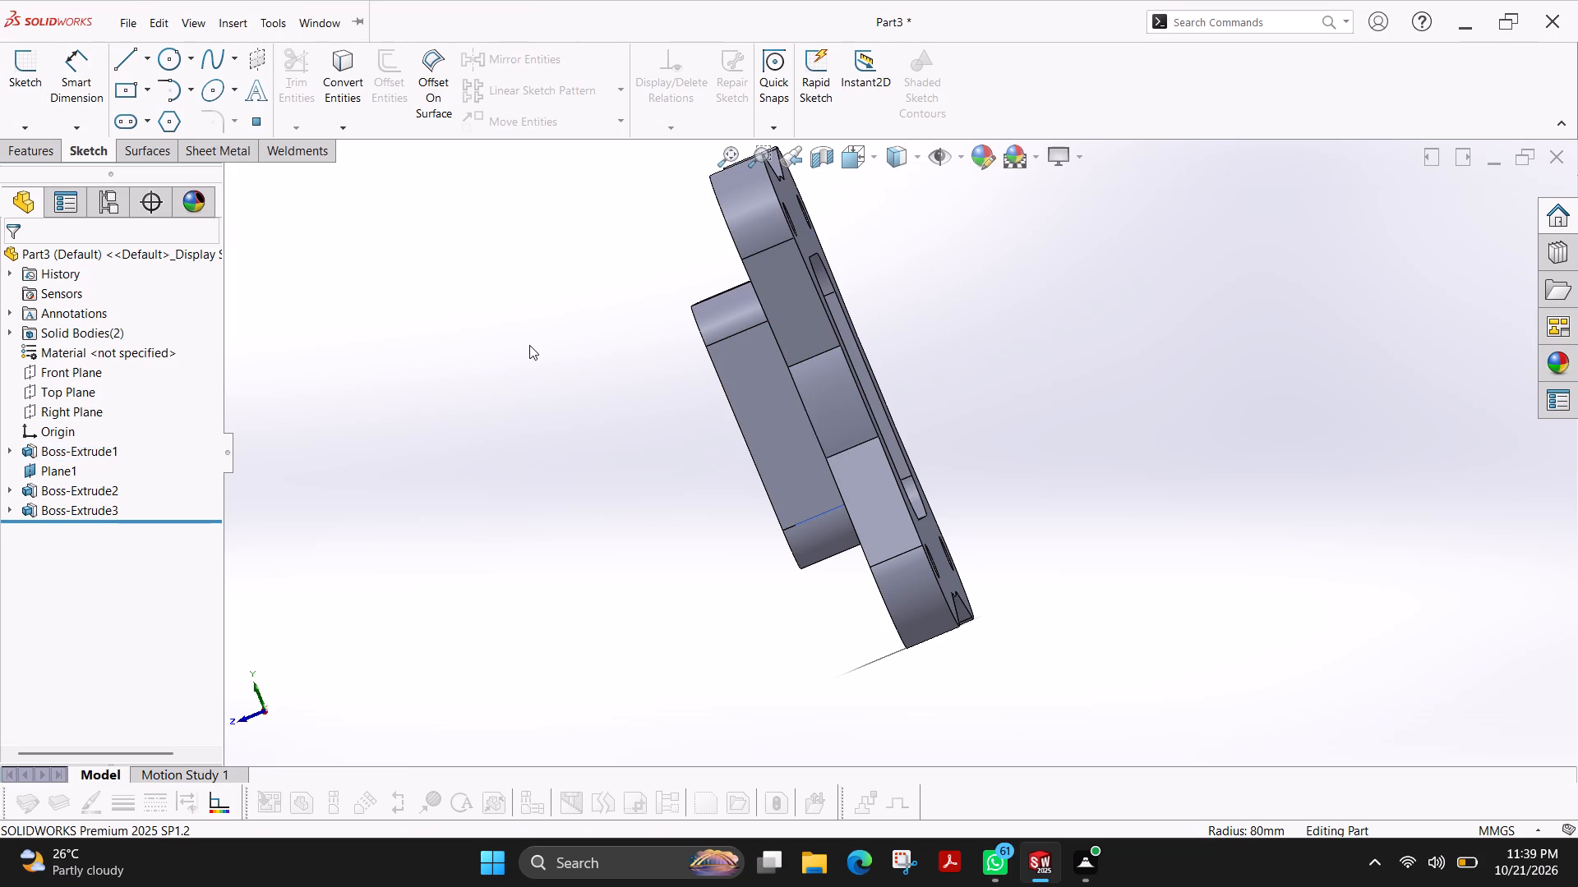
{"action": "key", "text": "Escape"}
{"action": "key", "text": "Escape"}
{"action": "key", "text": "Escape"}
Start a sketch on the flat side face of the rounded-square rim and measure the base plate's thickness.
{"action": "left_click", "coordinate": [22, 75]}
{"action": "left_click", "coordinate": [819, 400]}
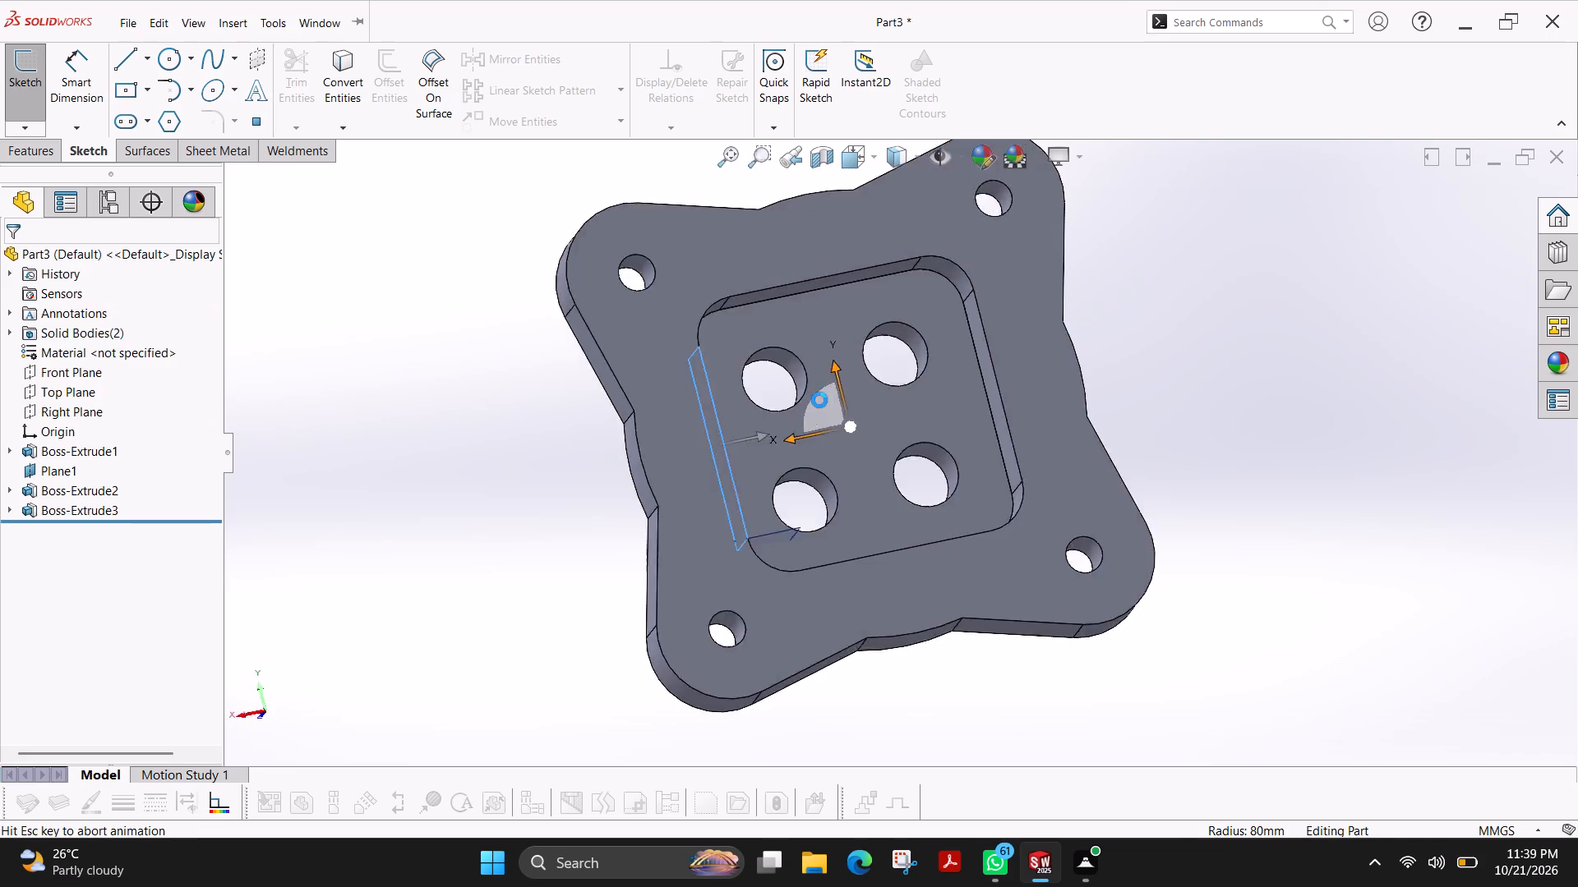
{"action": "scroll", "coordinate": [929, 402], "scroll_direction": "down", "scroll_amount": 2}
{"action": "scroll", "coordinate": [923, 402], "scroll_direction": "up", "scroll_amount": 2}
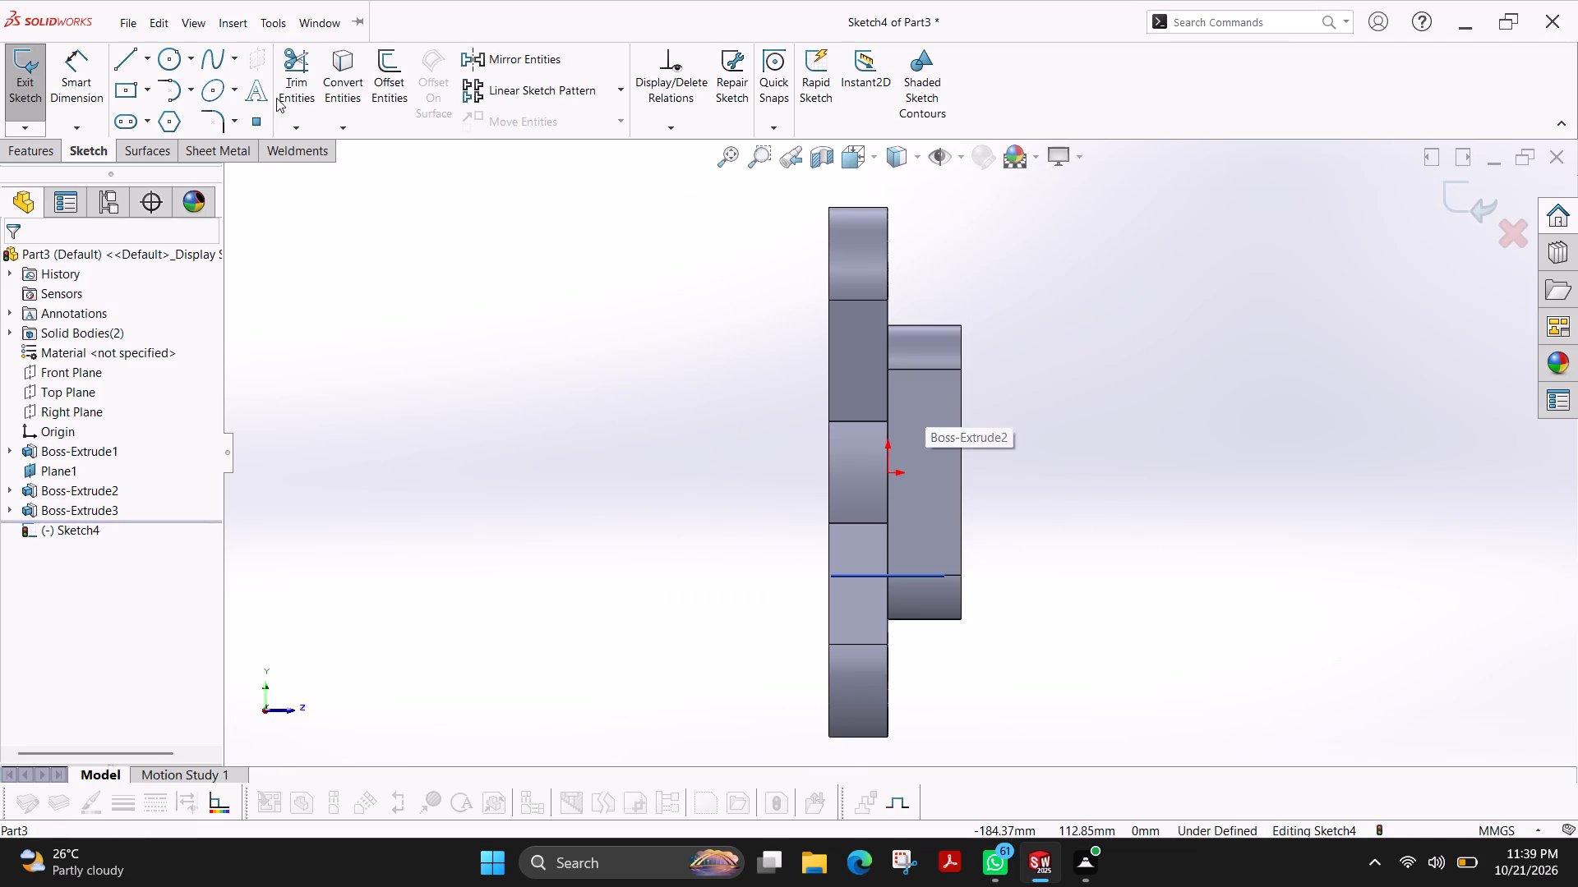
{"action": "left_click", "coordinate": [88, 59]}
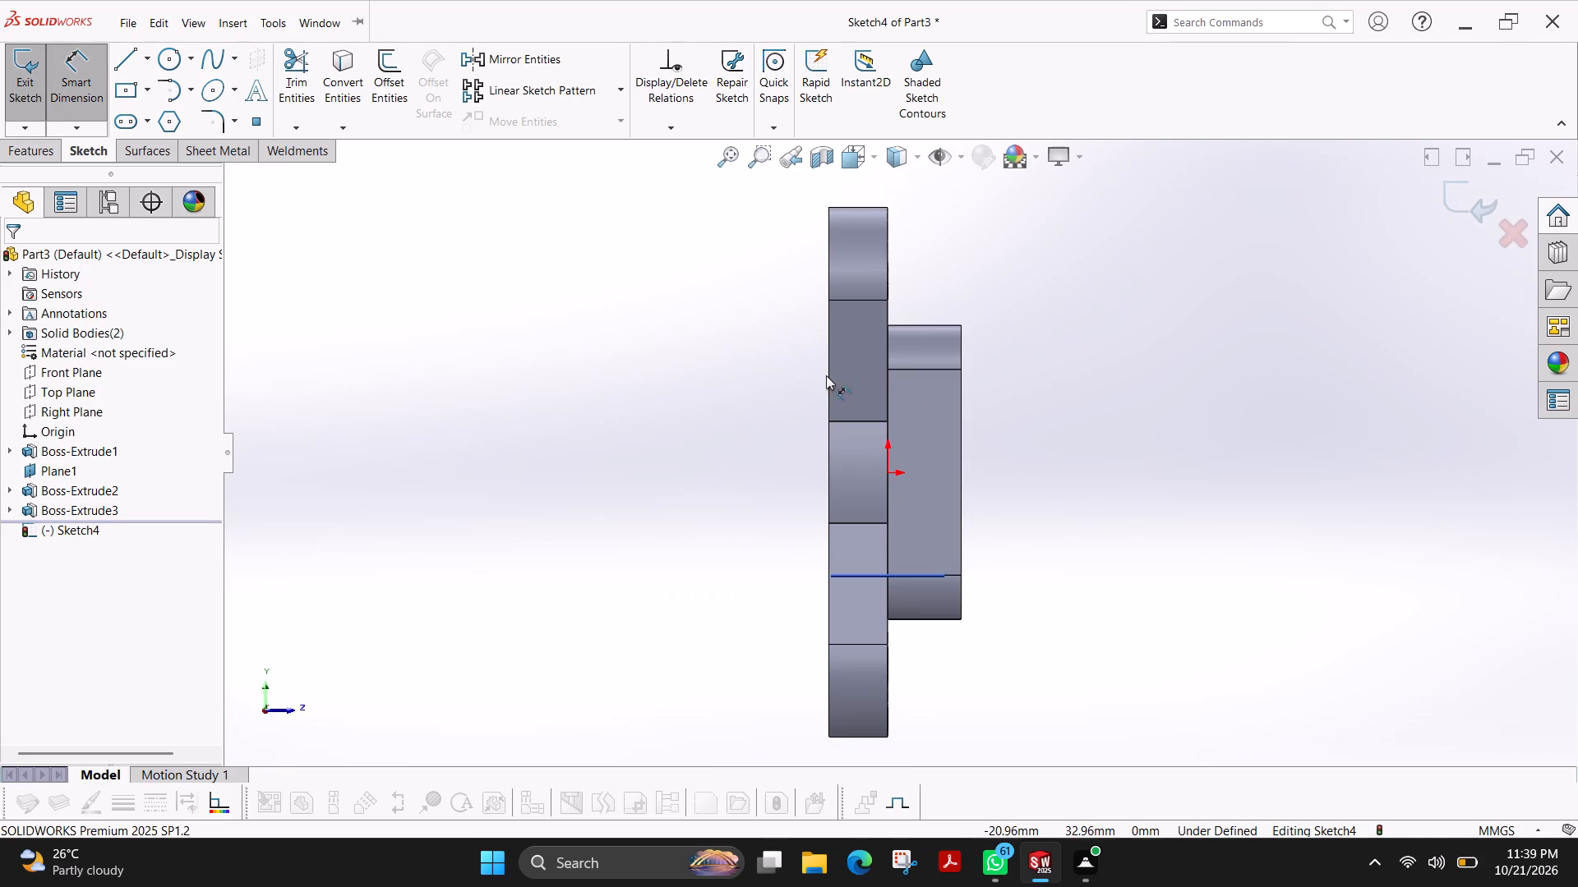
{"action": "left_click", "coordinate": [829, 377]}
{"action": "left_click", "coordinate": [887, 389]}
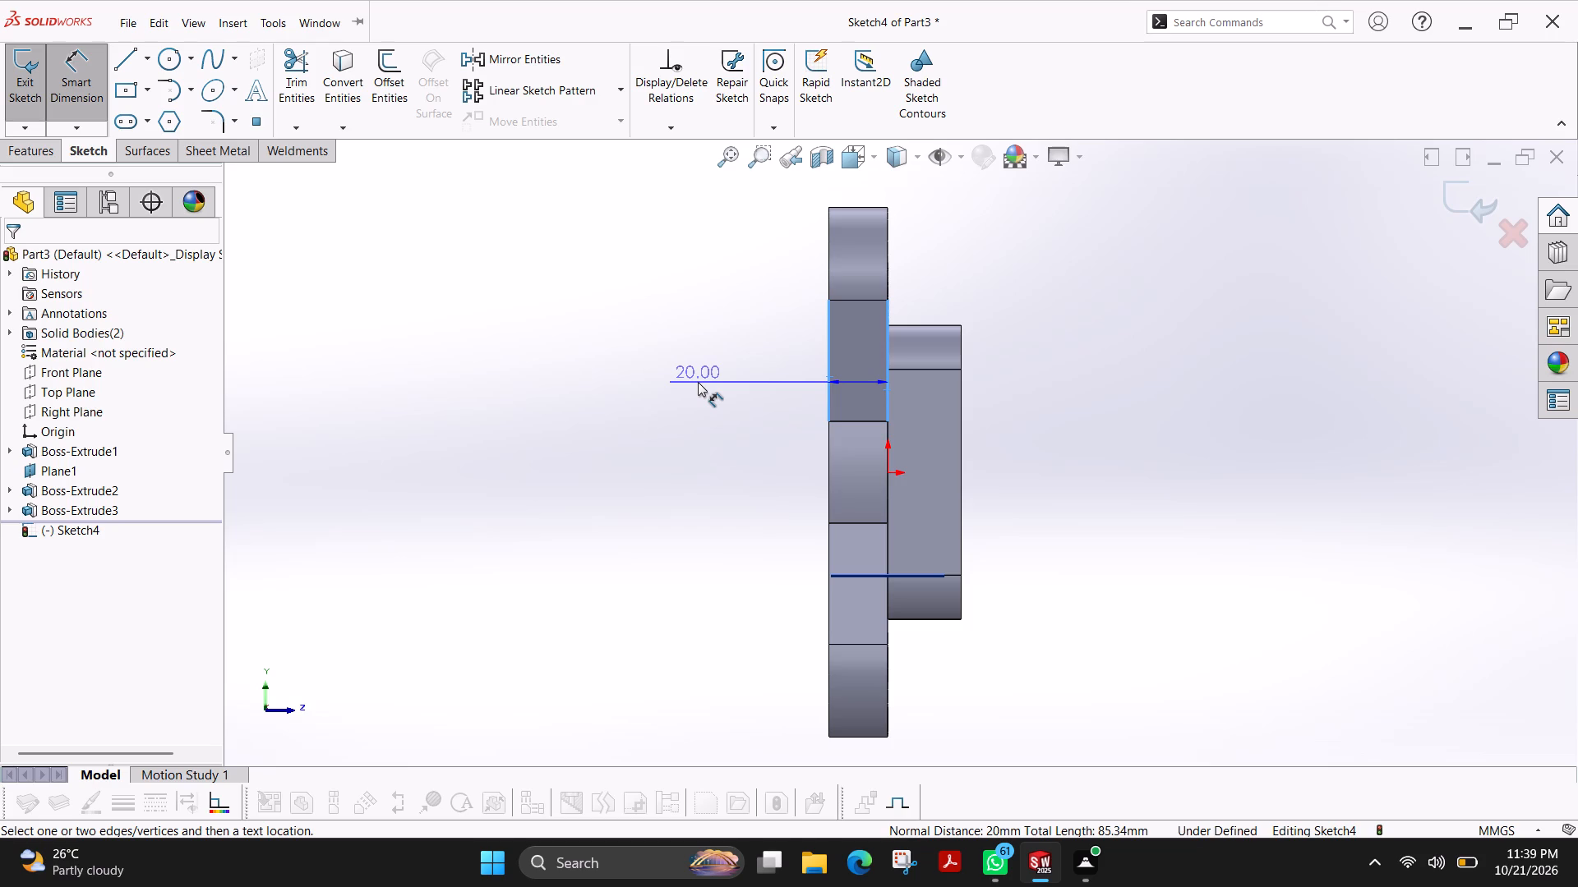
{"action": "key", "text": "Escape"}
{"action": "key", "text": "Escape"}
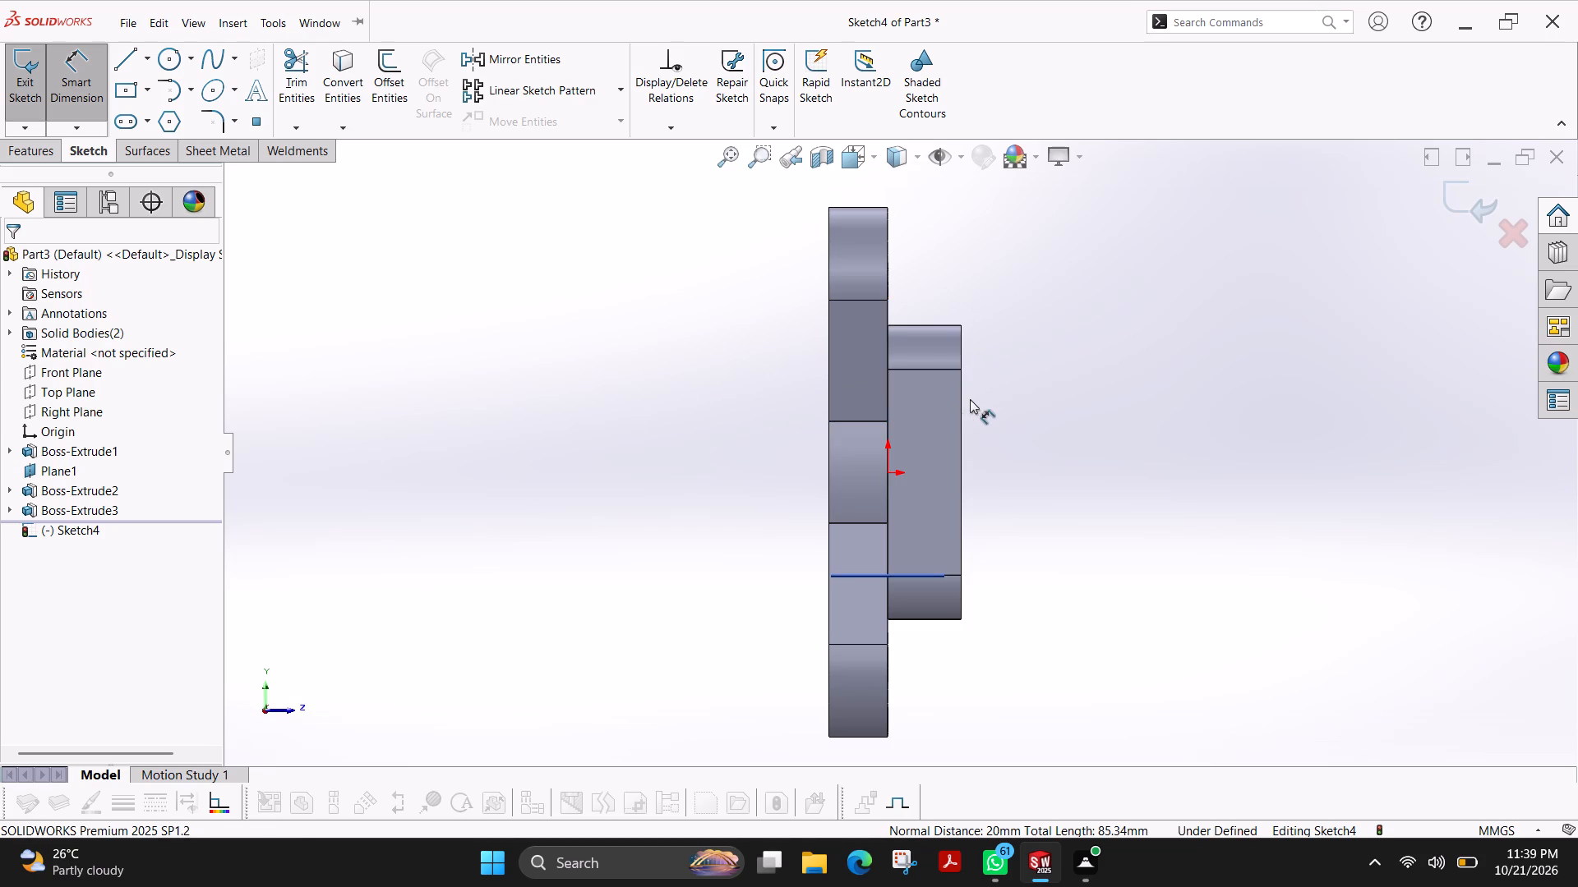
Measure how far the rounded-square rim projects from the base plate.
{"action": "left_click", "coordinate": [962, 400]}
{"action": "left_click", "coordinate": [889, 401]}
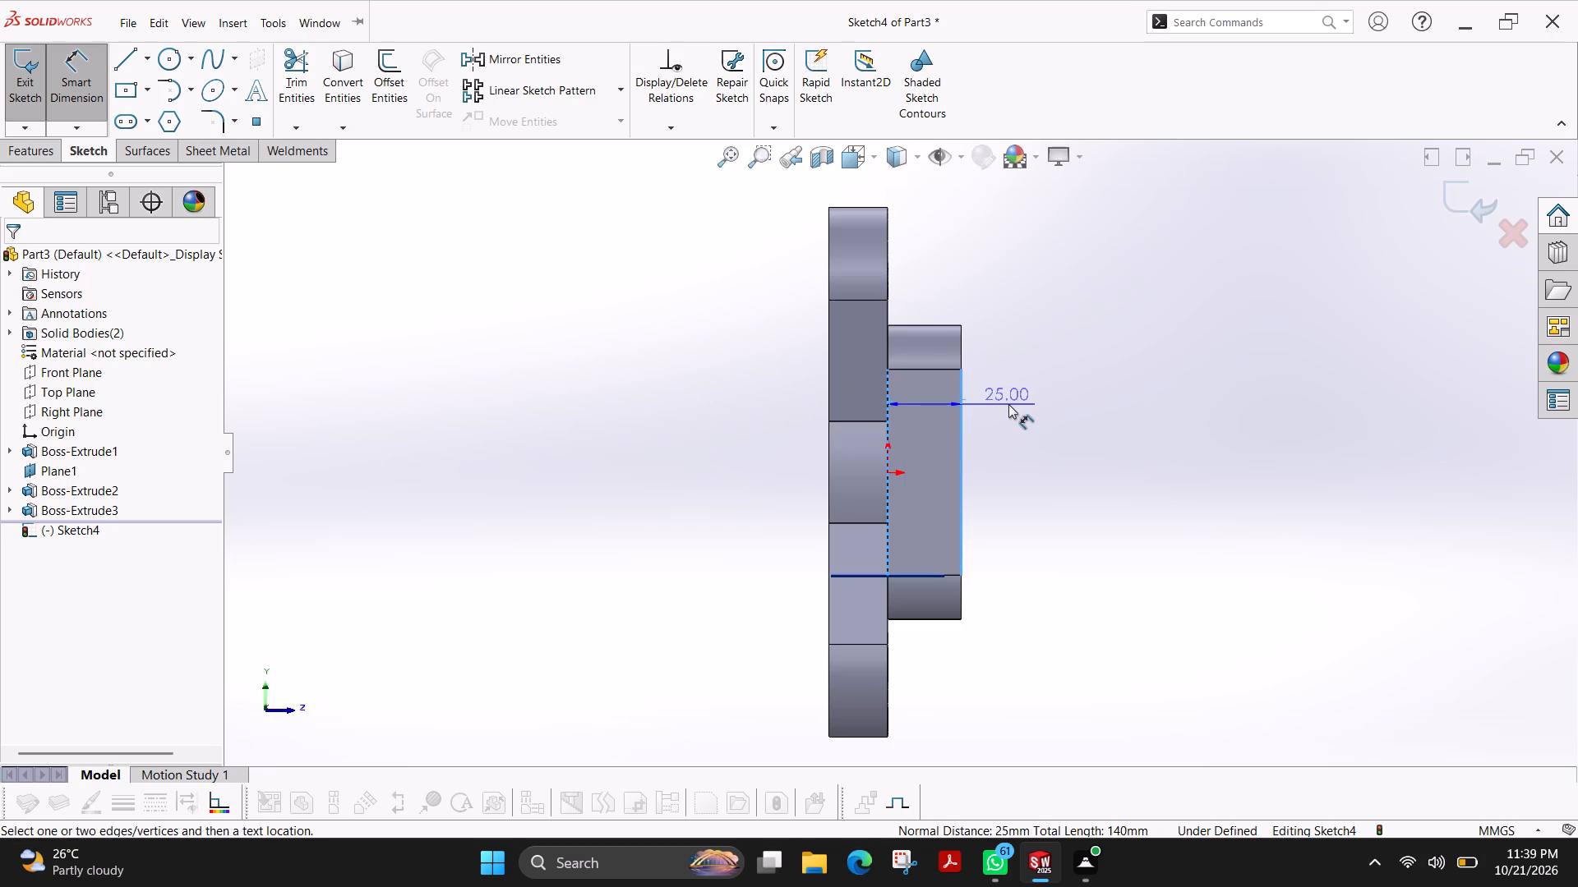
{"action": "key", "text": "Escape"}
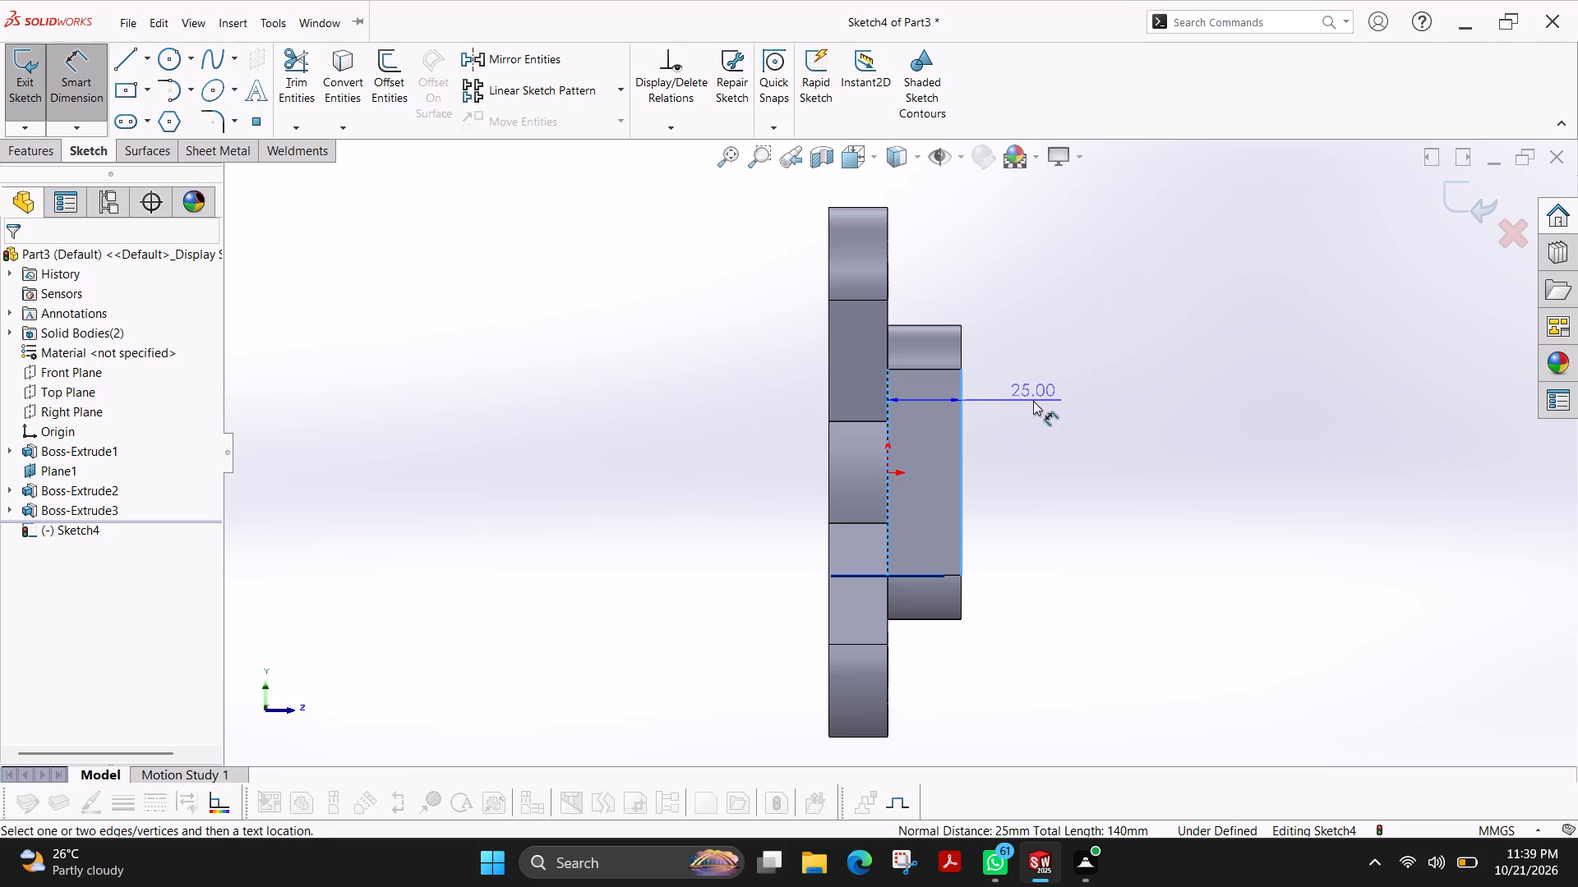
{"action": "key", "text": "Escape"}
Examine the inner boss and the recess from both sides of the plate, and exit the empty sketch.
{"action": "middle_click_drag", "start_coordinate": [685, 400], "coordinate": [734, 392], "text": "ctrl+shift"}
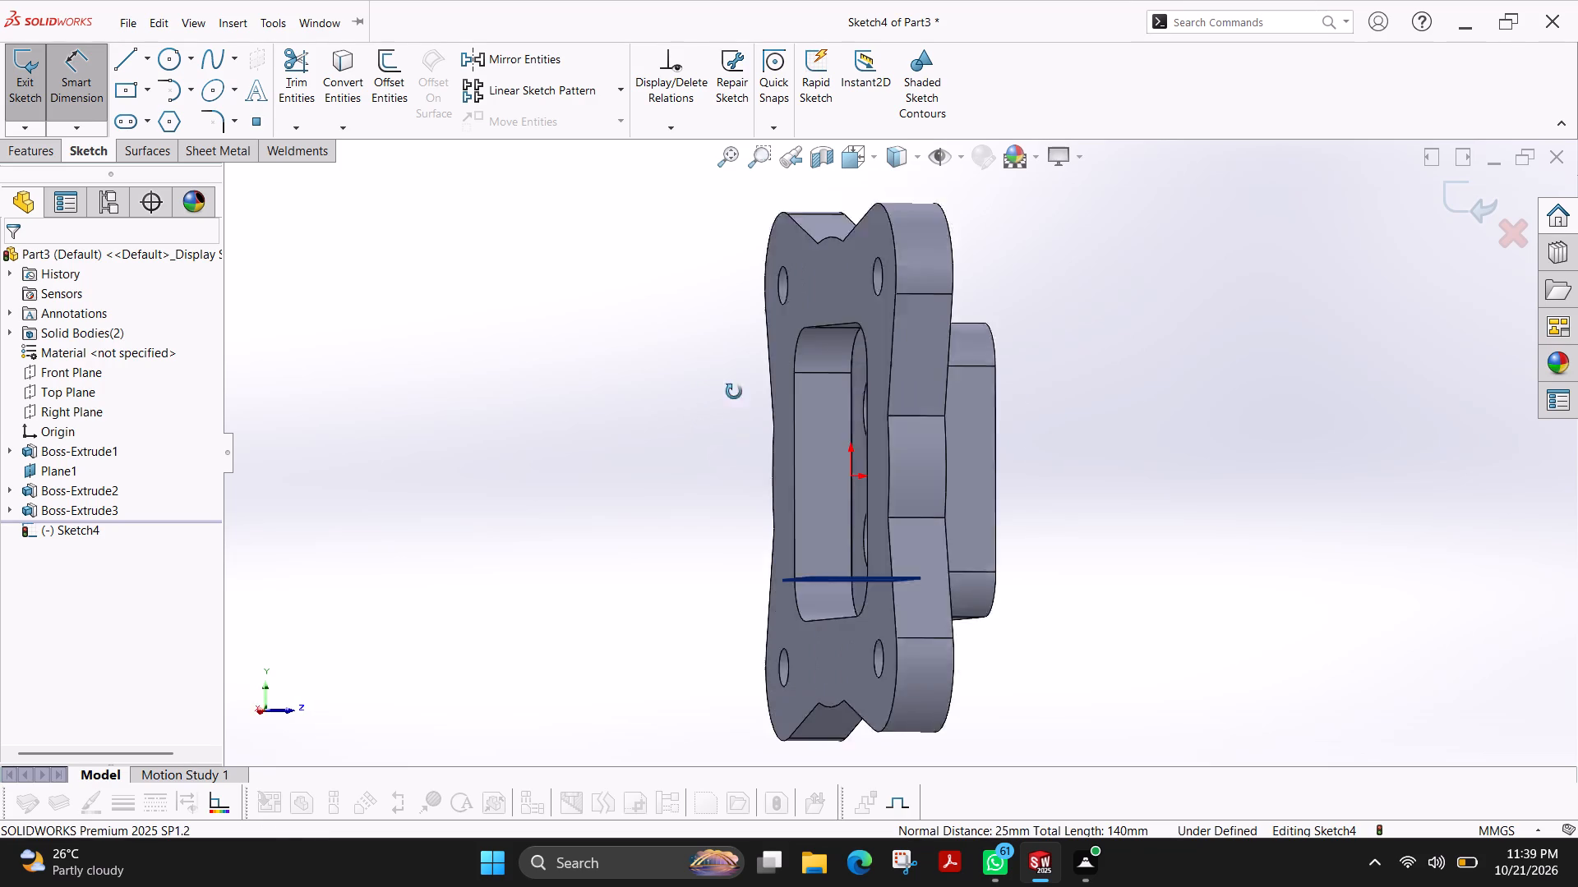
{"action": "middle_click_drag", "start_coordinate": [734, 392], "coordinate": [750, 392], "text": "ctrl+shift"}
{"action": "middle_click_drag", "start_coordinate": [877, 466], "coordinate": [840, 484], "text": "ctrl+shift"}
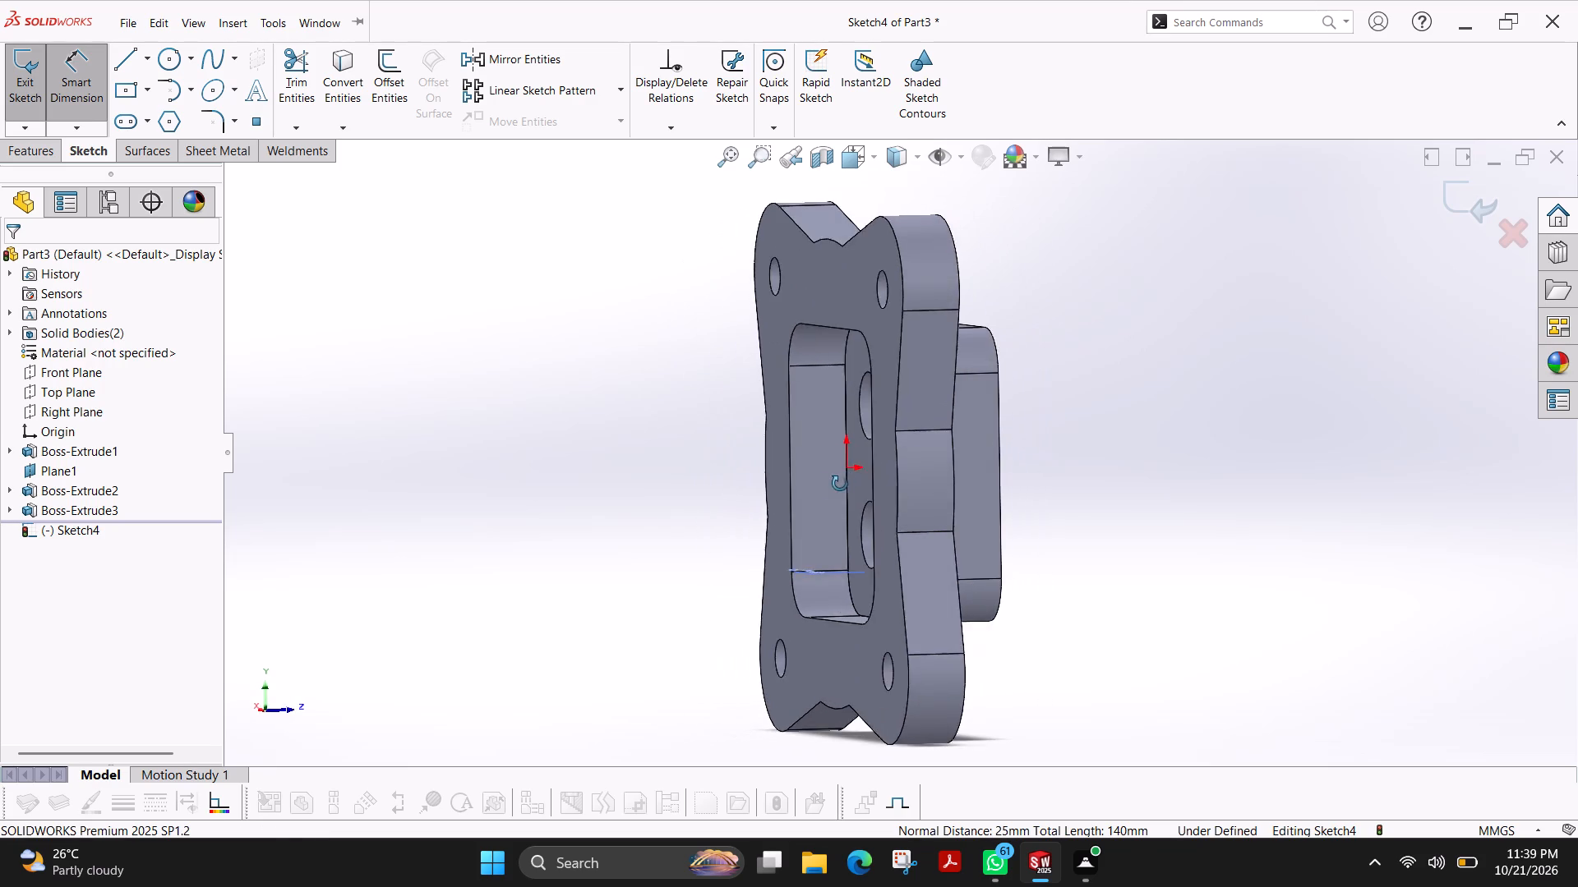
{"action": "middle_click_drag", "start_coordinate": [840, 484], "coordinate": [785, 402], "text": "ctrl+shift"}
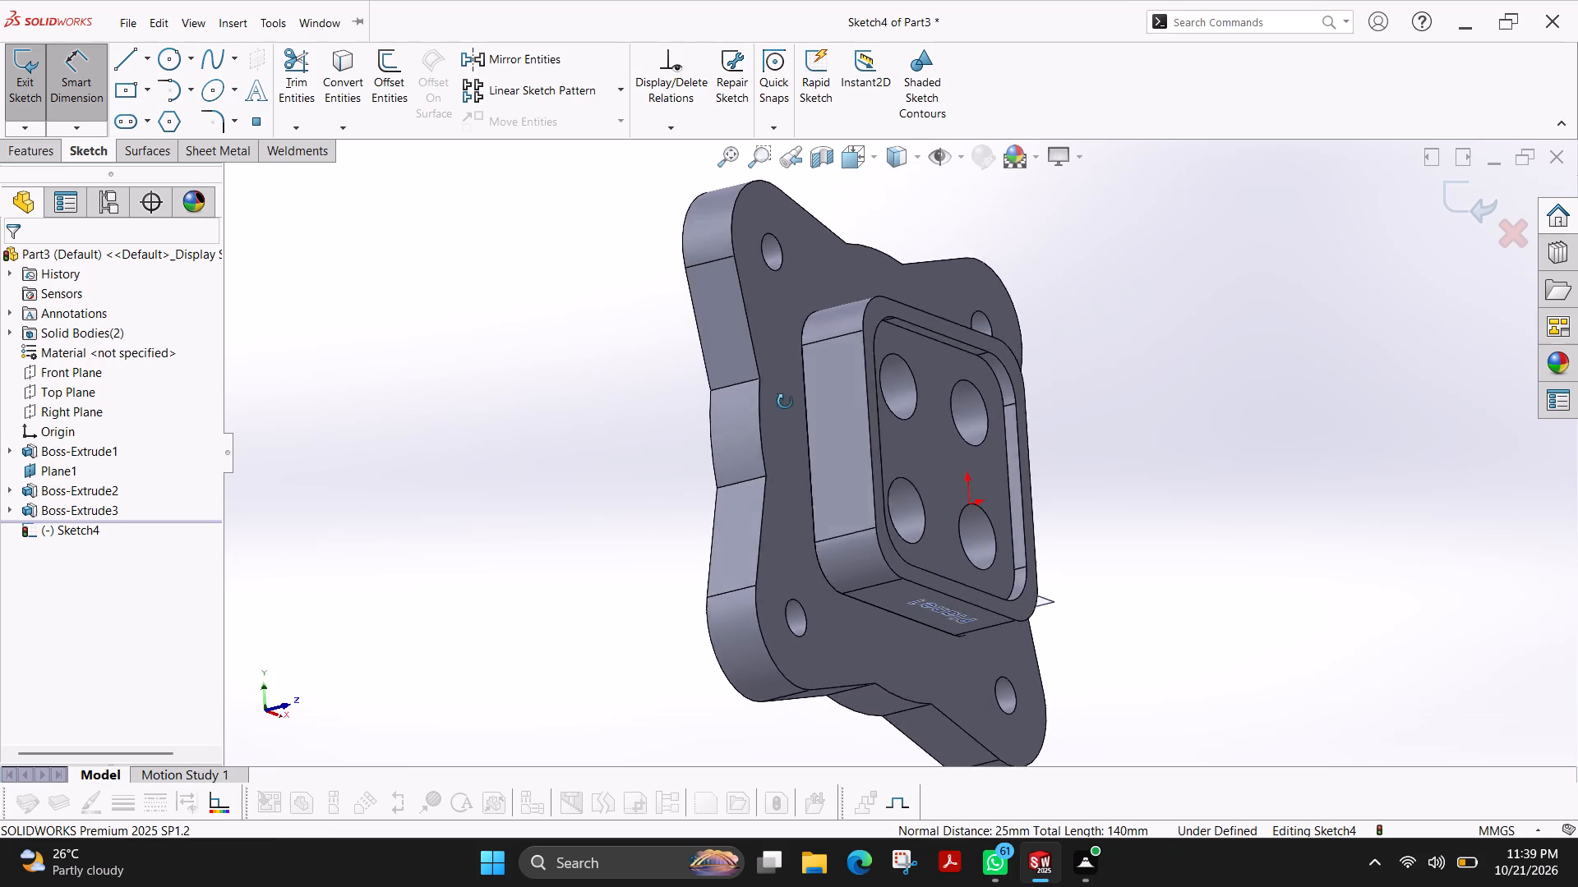
{"action": "middle_click_drag", "start_coordinate": [785, 402], "coordinate": [884, 383], "text": "ctrl+shift"}
{"action": "left_click", "coordinate": [890, 477]}
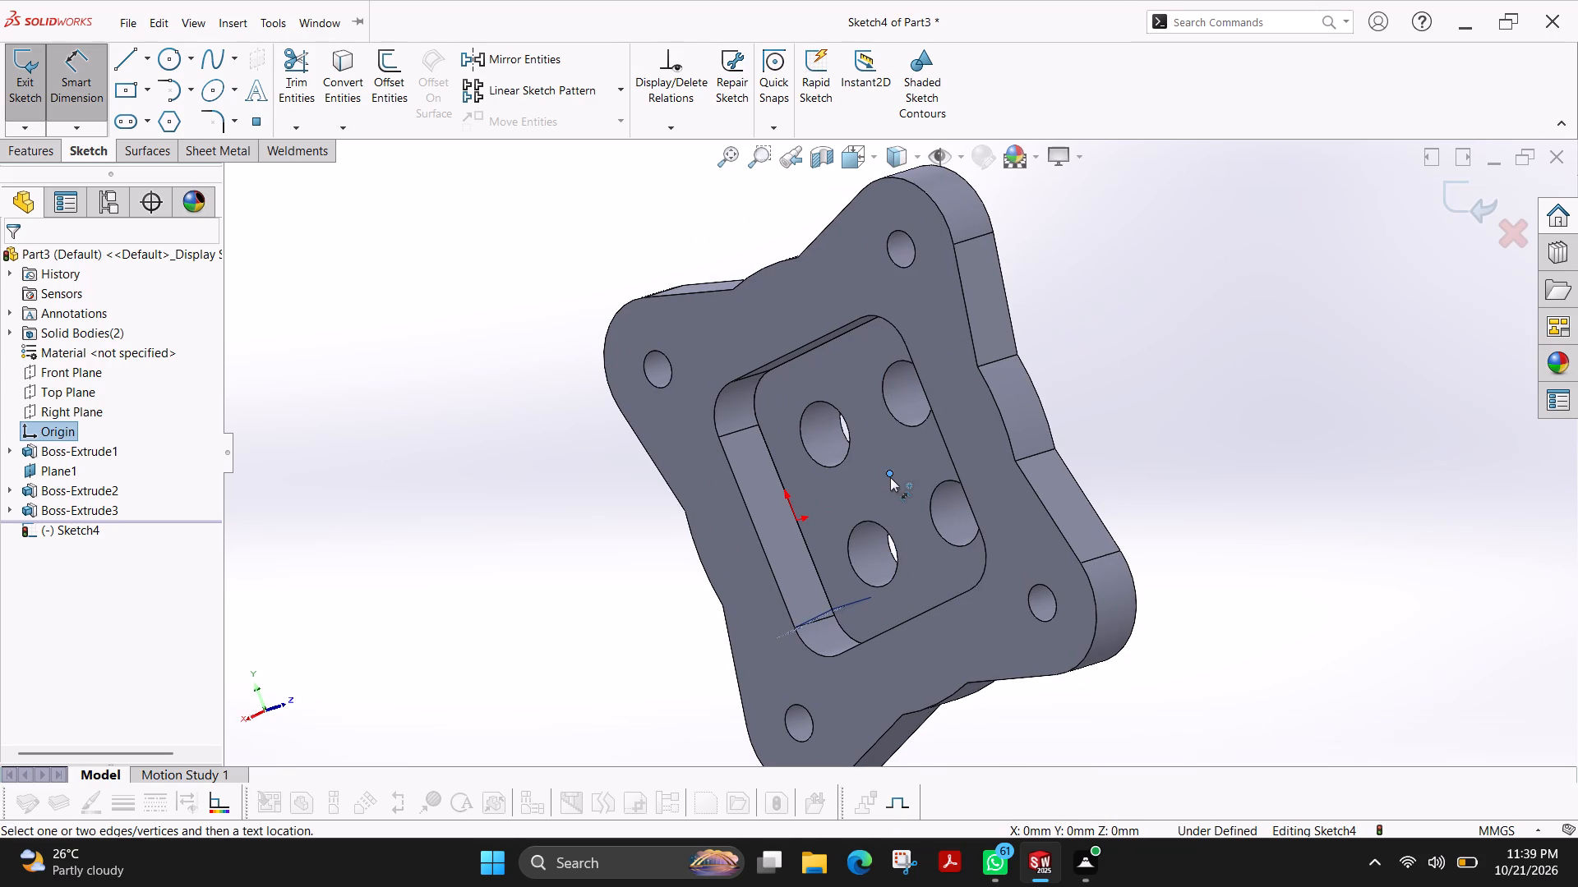
{"action": "key", "text": "Escape"}
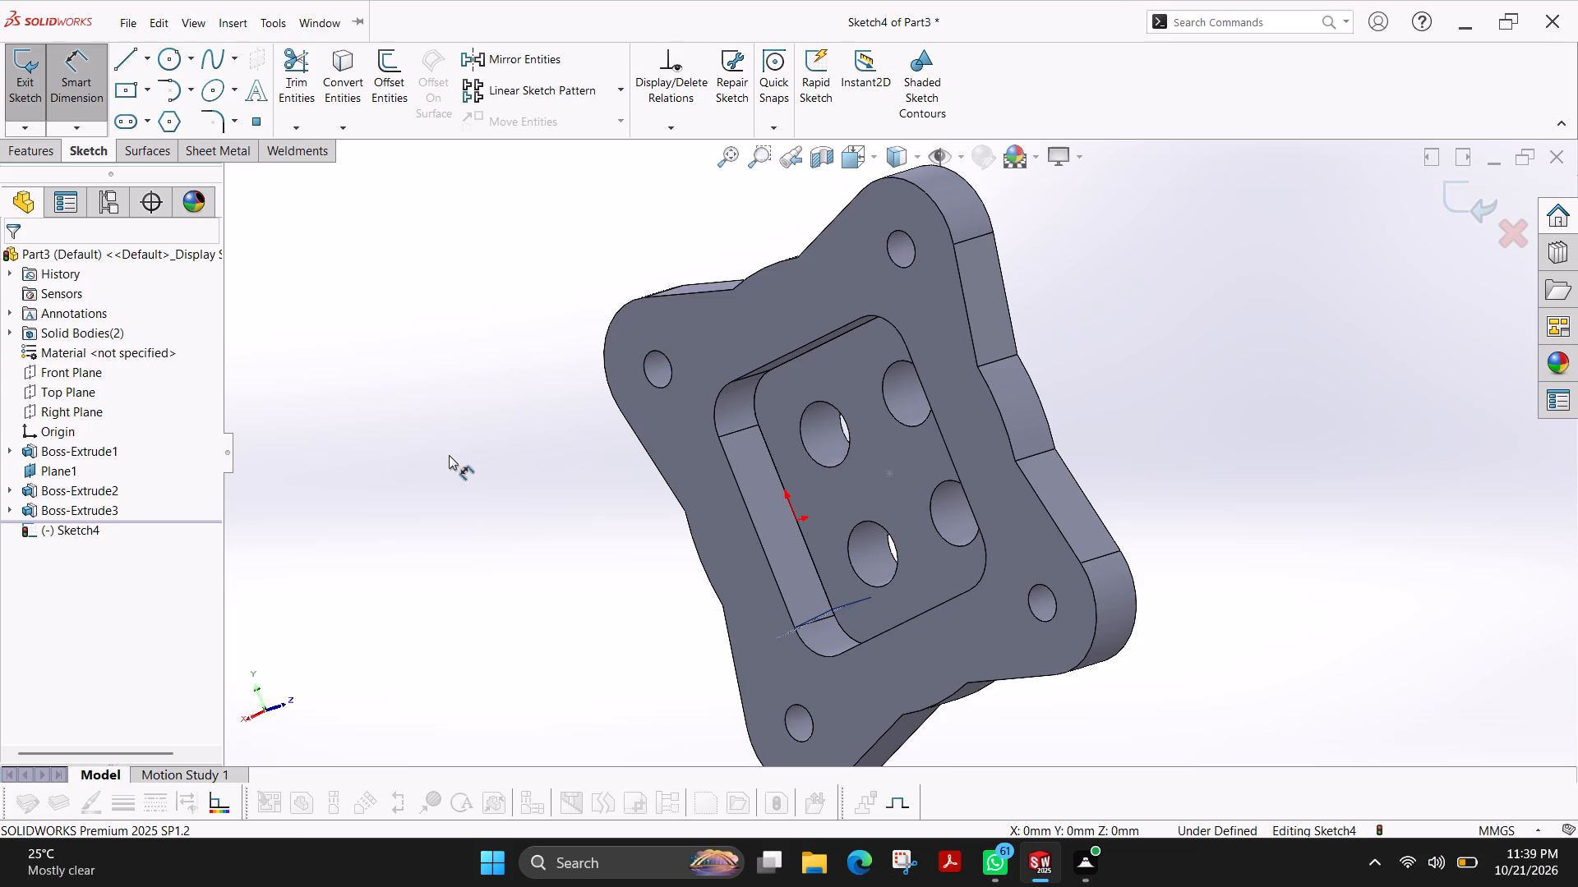
{"action": "left_click", "coordinate": [841, 365]}
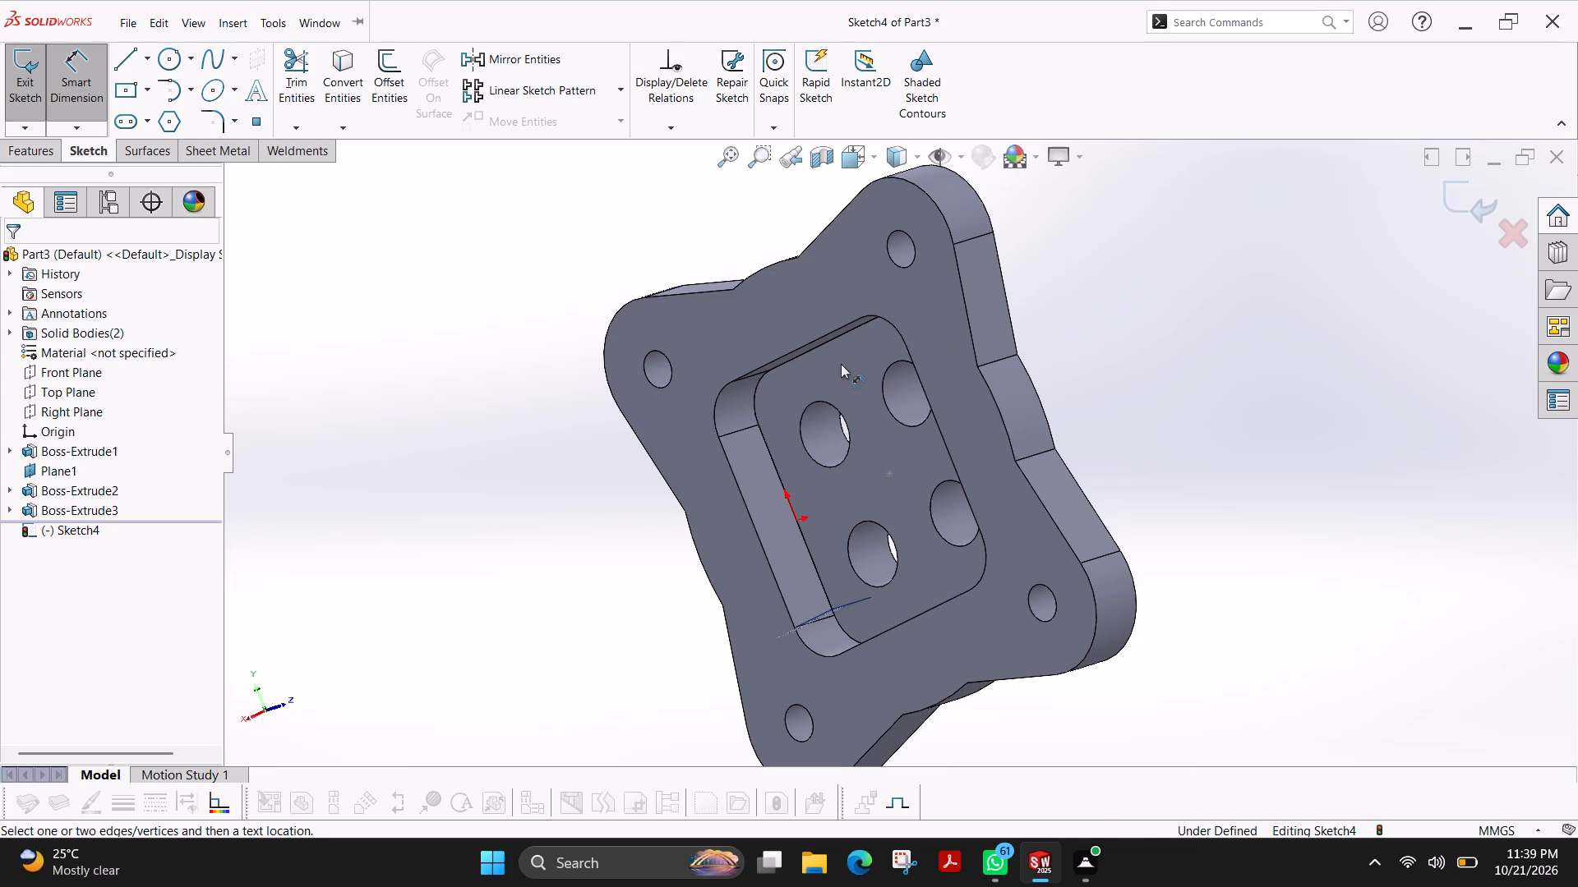
{"action": "left_click", "coordinate": [22, 80]}
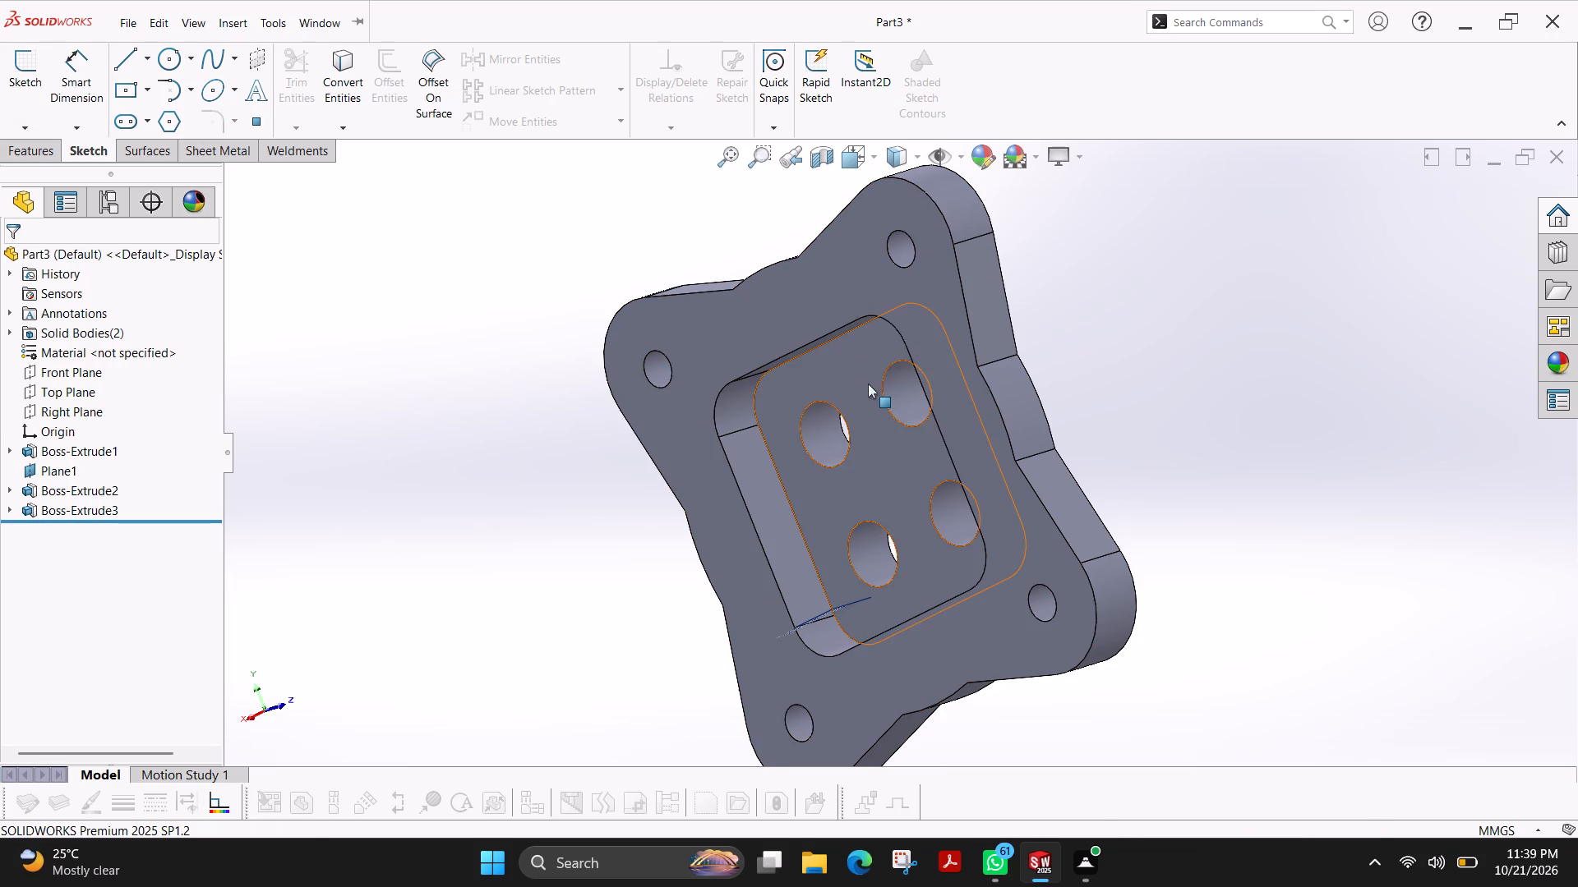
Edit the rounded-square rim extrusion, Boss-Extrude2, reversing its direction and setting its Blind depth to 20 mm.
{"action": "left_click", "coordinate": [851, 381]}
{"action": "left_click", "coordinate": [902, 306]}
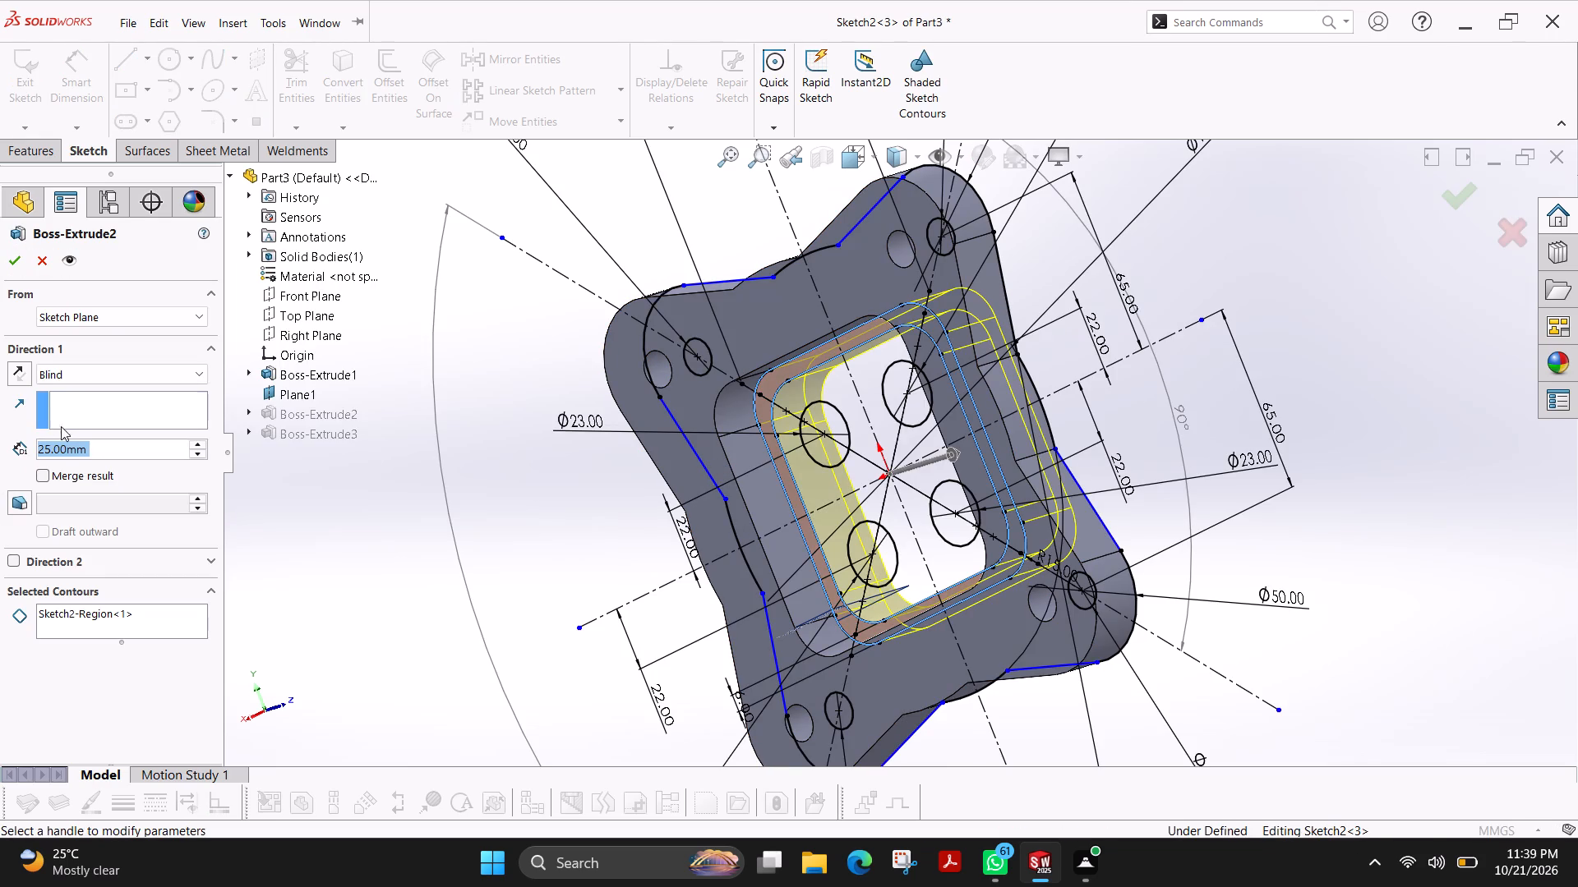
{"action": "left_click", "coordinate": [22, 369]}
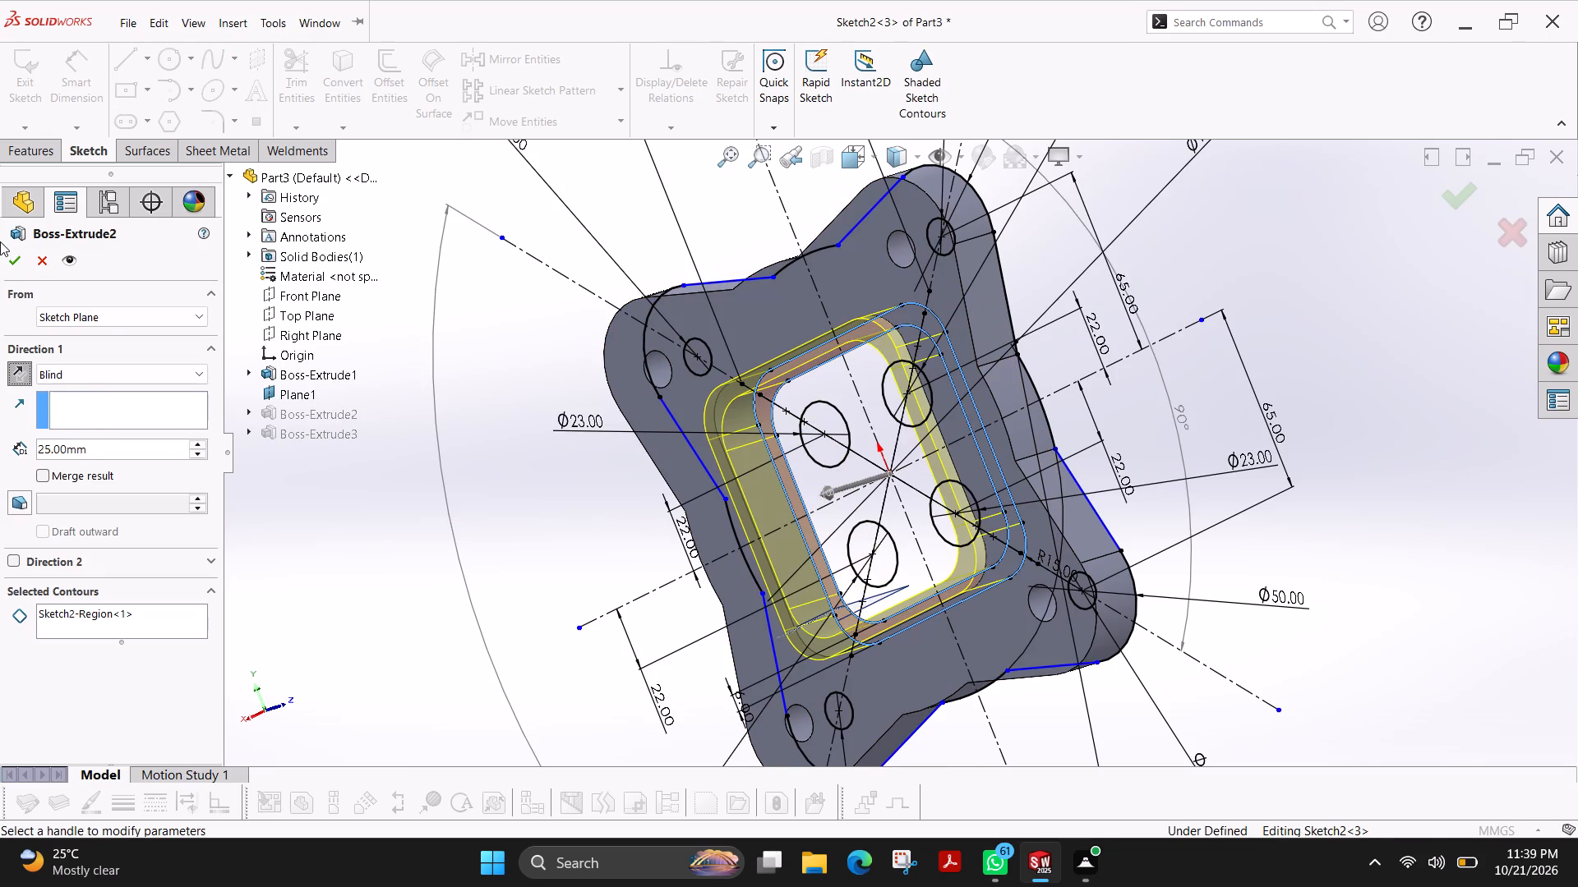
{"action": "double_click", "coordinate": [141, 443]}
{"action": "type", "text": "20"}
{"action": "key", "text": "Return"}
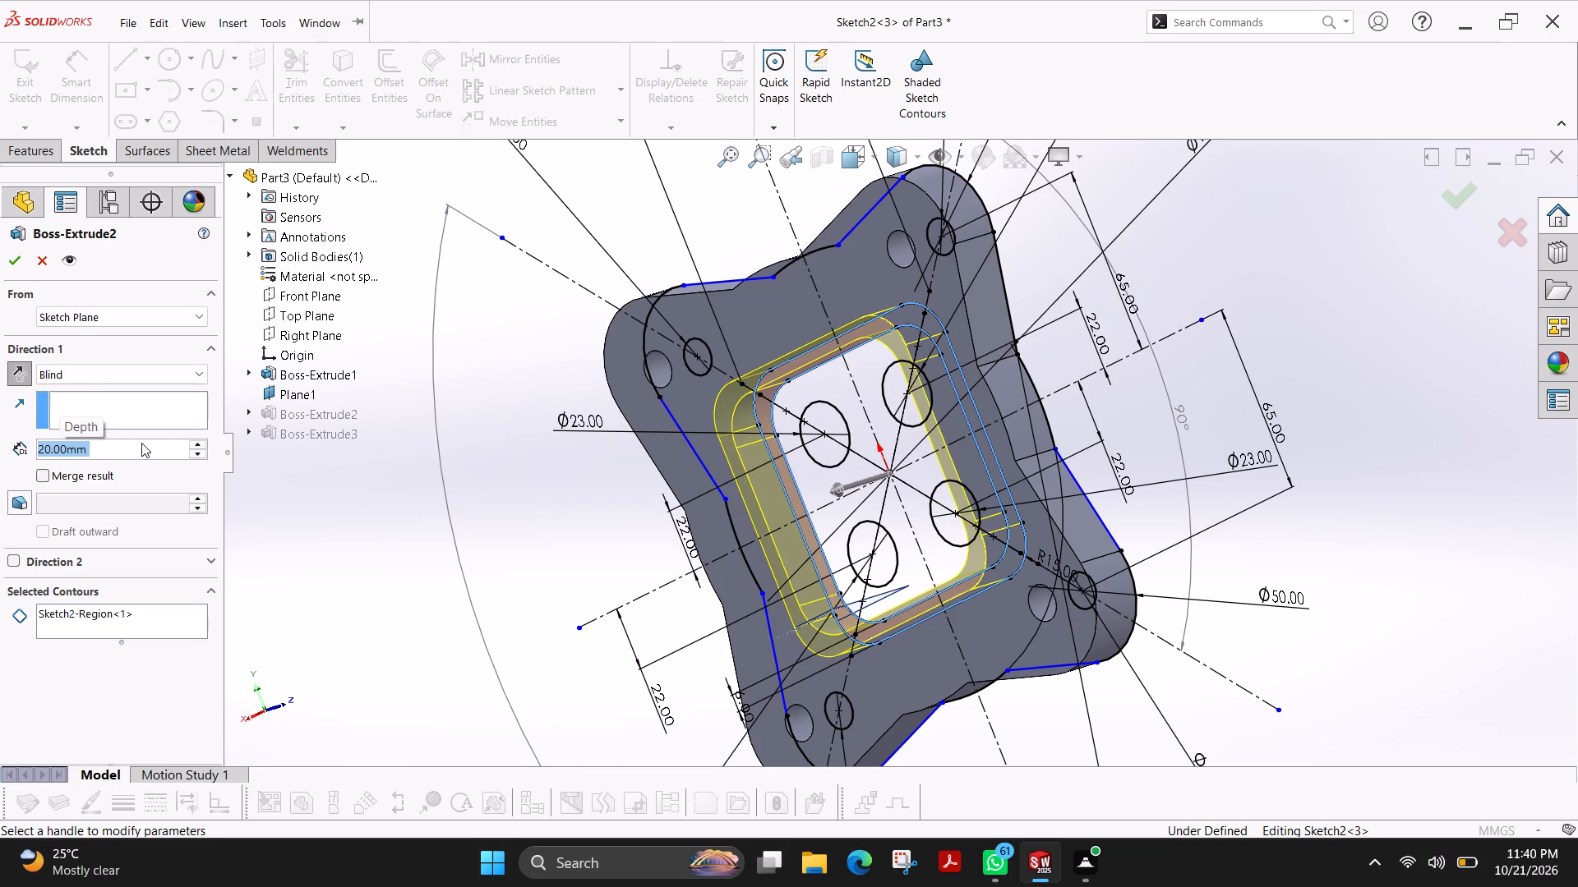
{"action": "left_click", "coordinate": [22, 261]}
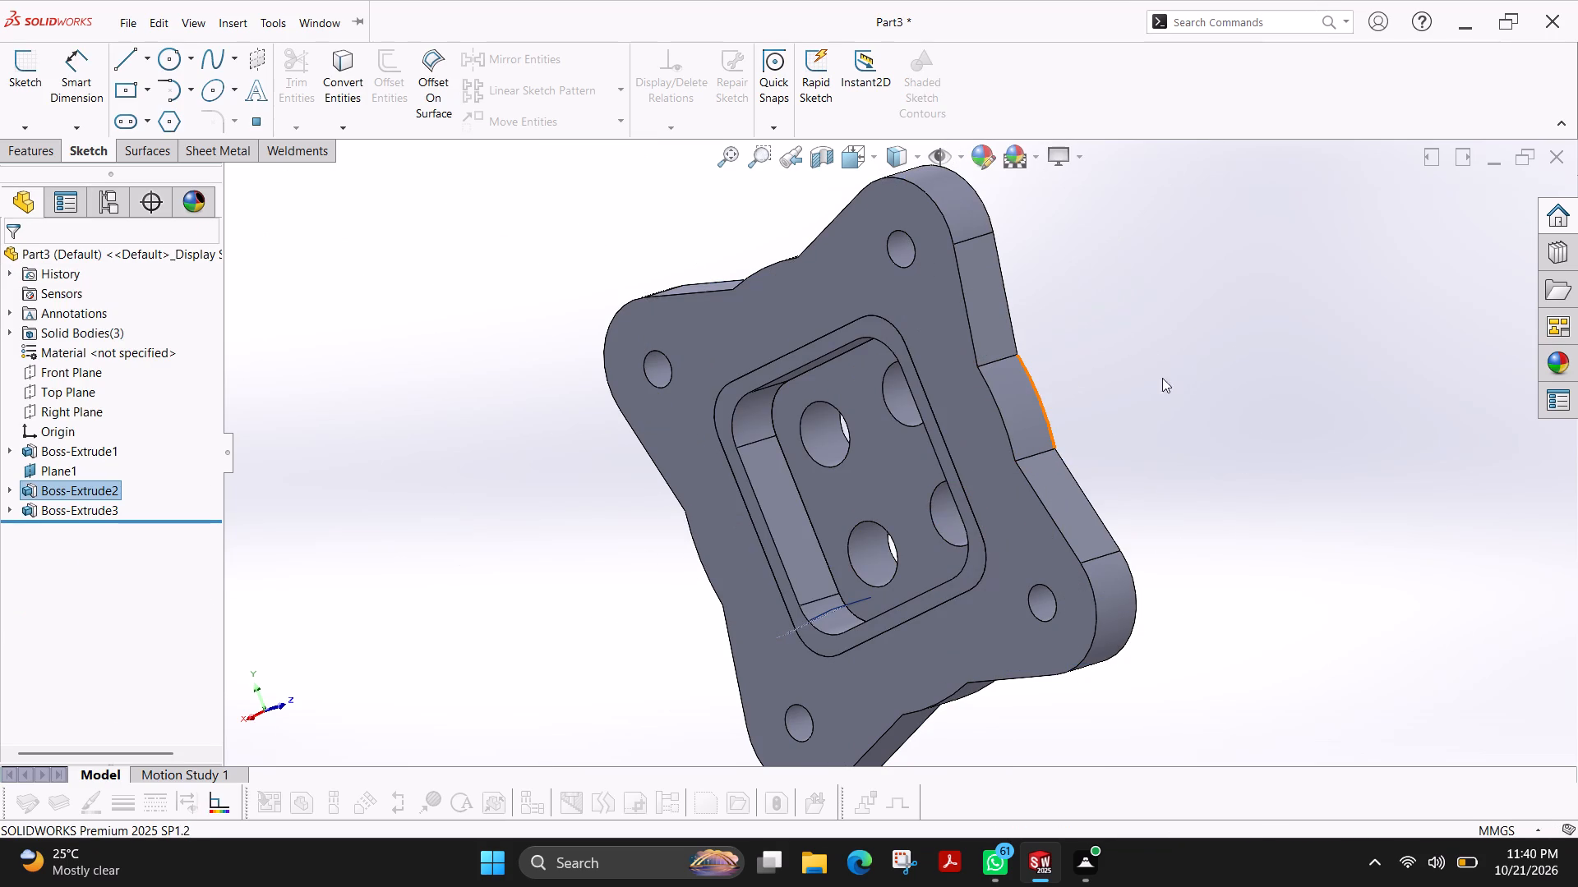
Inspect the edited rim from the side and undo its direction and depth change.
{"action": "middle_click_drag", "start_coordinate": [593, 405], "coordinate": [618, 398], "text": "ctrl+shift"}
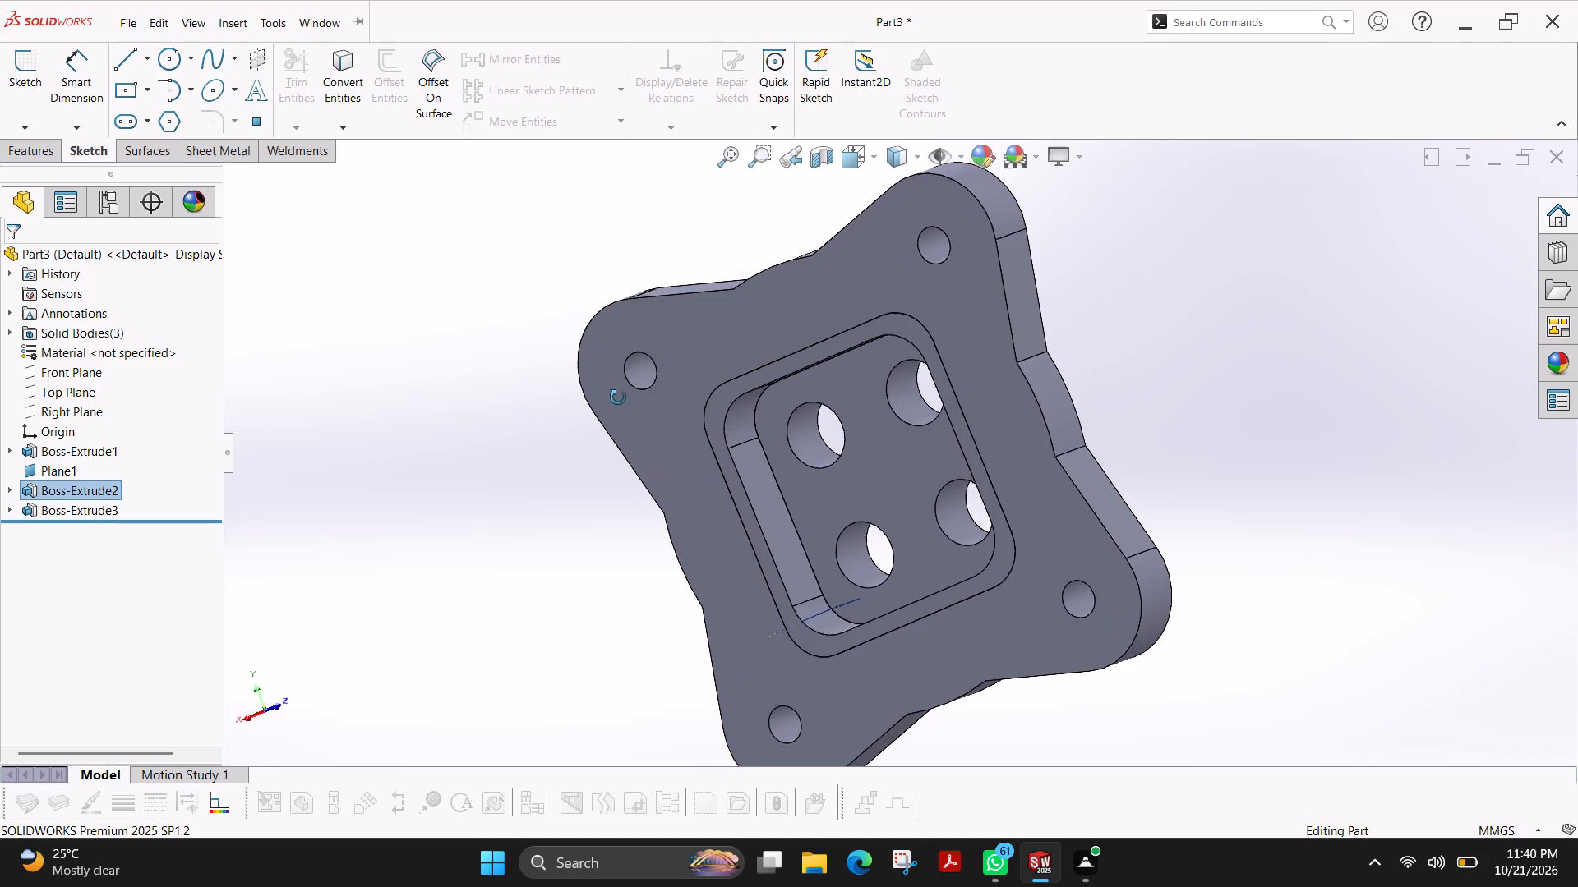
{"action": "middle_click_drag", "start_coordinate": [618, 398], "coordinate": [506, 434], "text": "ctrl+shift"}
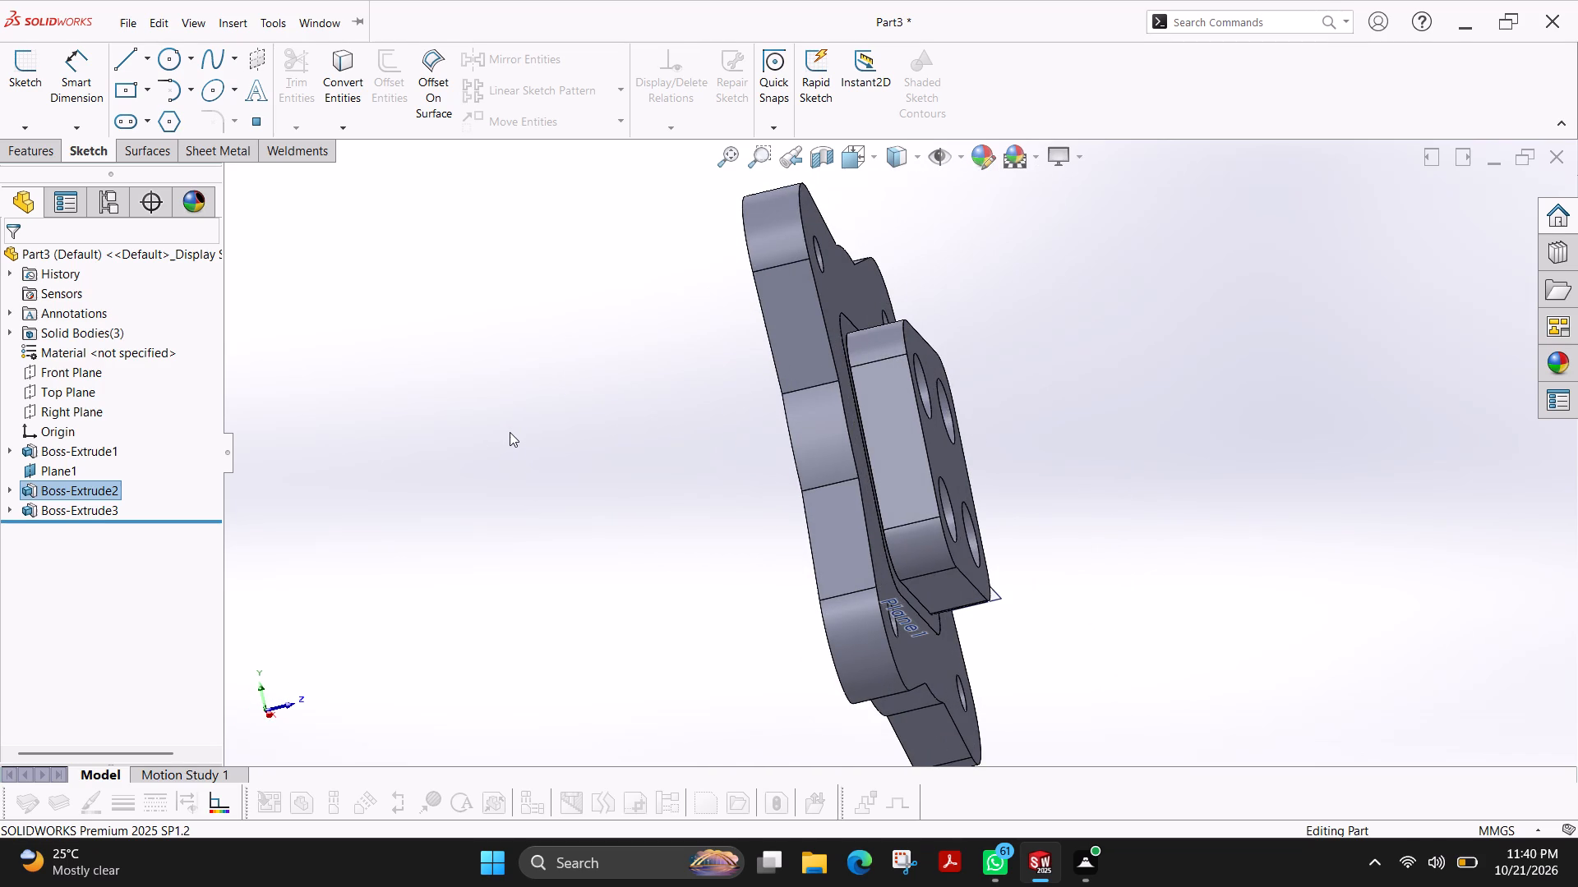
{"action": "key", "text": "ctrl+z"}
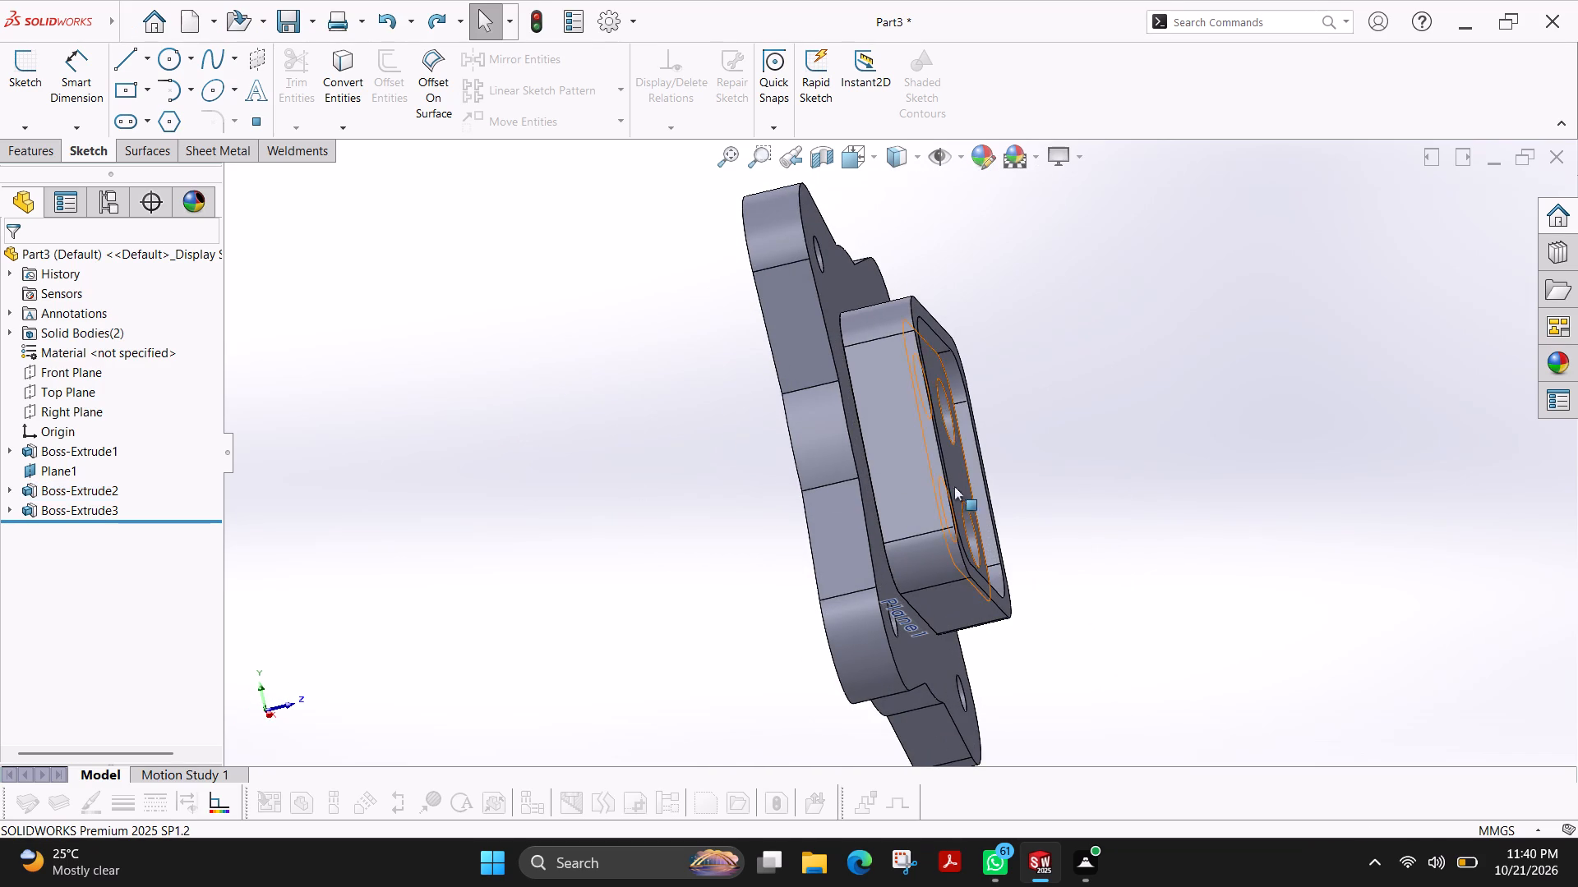
Edit the four-hole inner boss extrusion, Boss-Extrude3, and reverse its extrusion direction.
{"action": "middle_click_drag", "start_coordinate": [679, 421], "coordinate": [788, 368], "text": "ctrl+shift"}
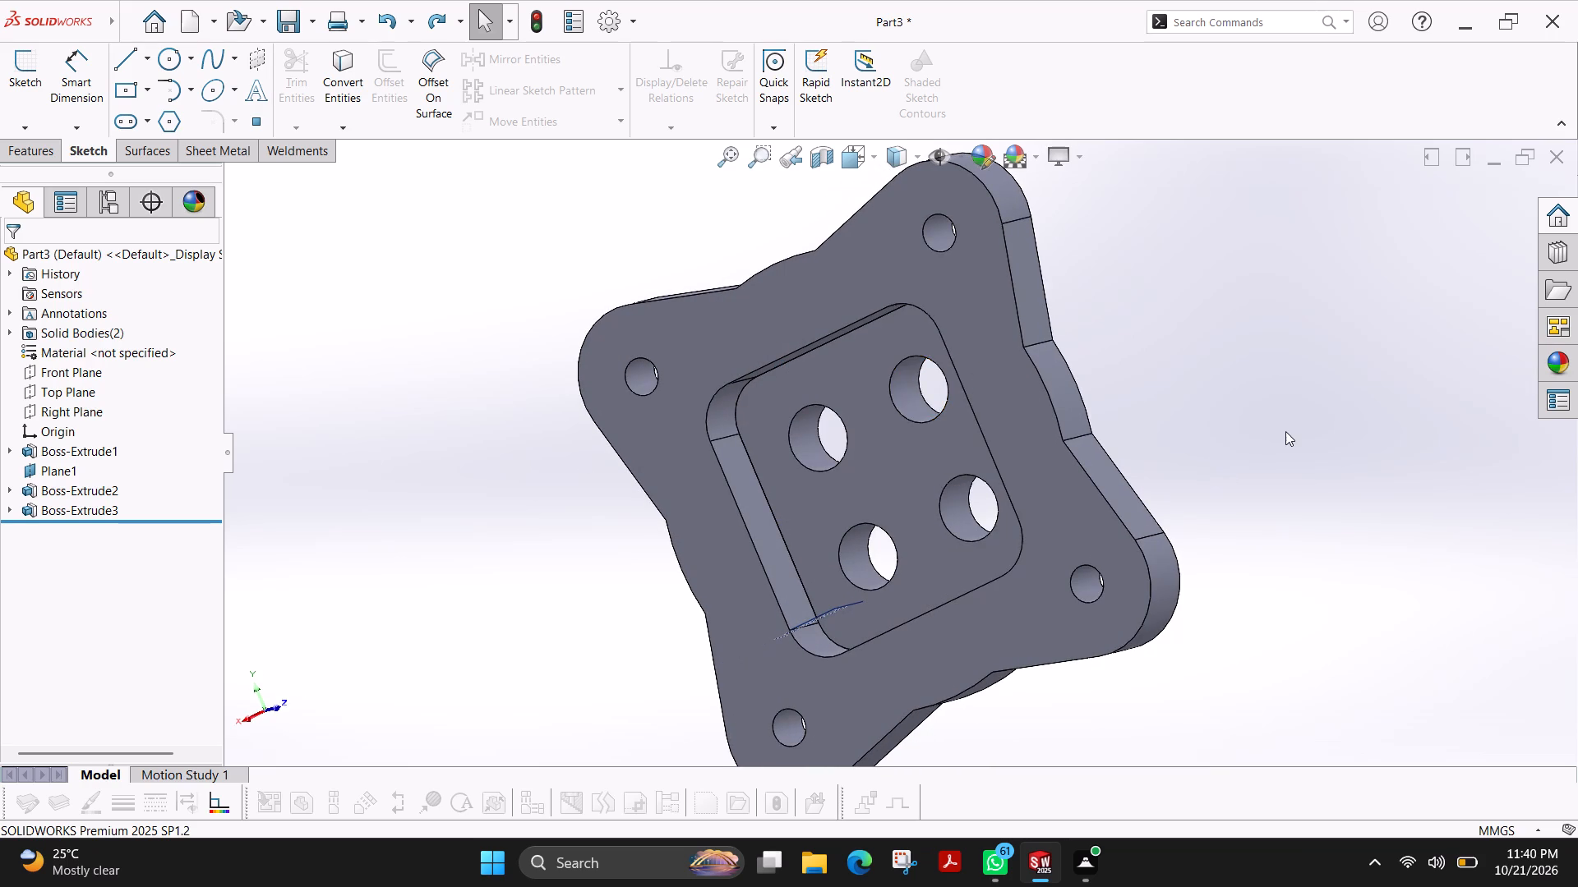
{"action": "middle_click_drag", "start_coordinate": [1257, 448], "coordinate": [1033, 565], "text": "ctrl+shift"}
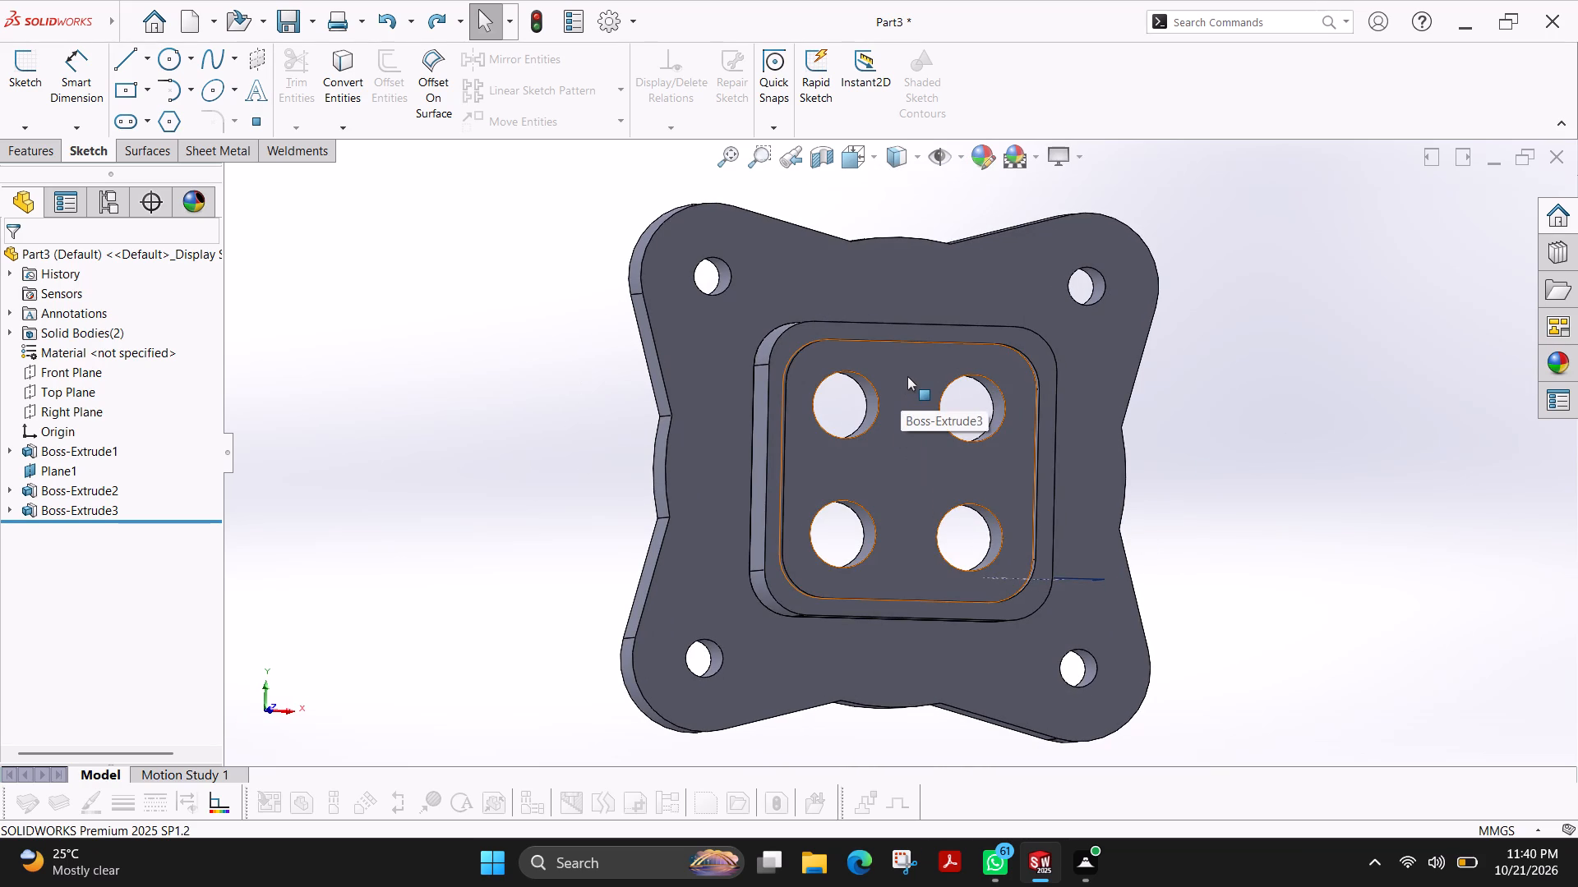
{"action": "left_click", "coordinate": [907, 376]}
{"action": "left_click", "coordinate": [962, 311]}
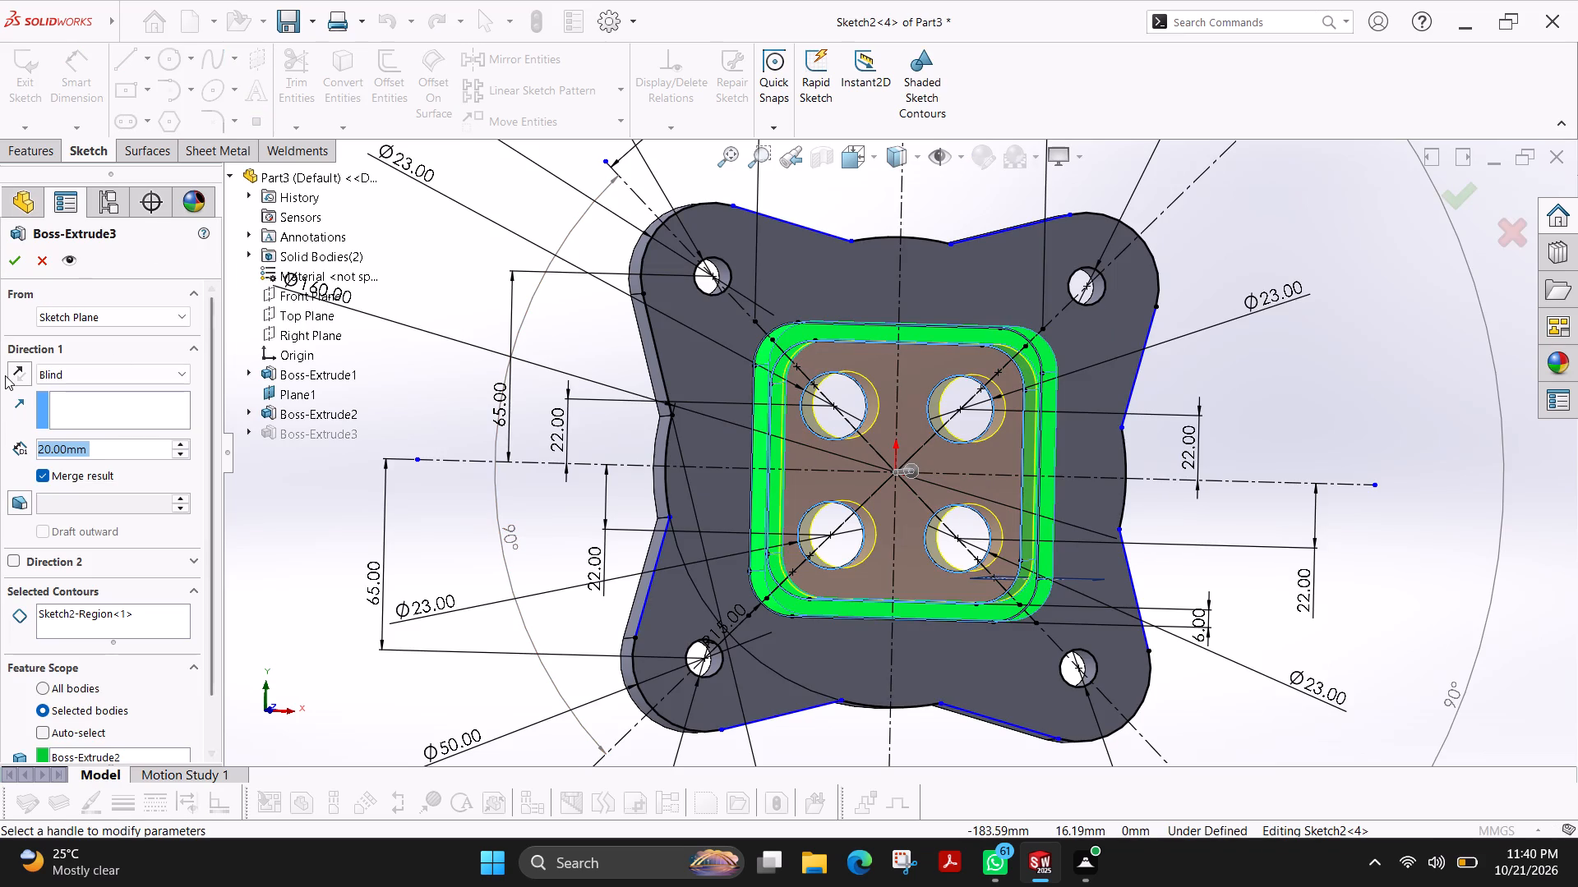
{"action": "left_click", "coordinate": [12, 373]}
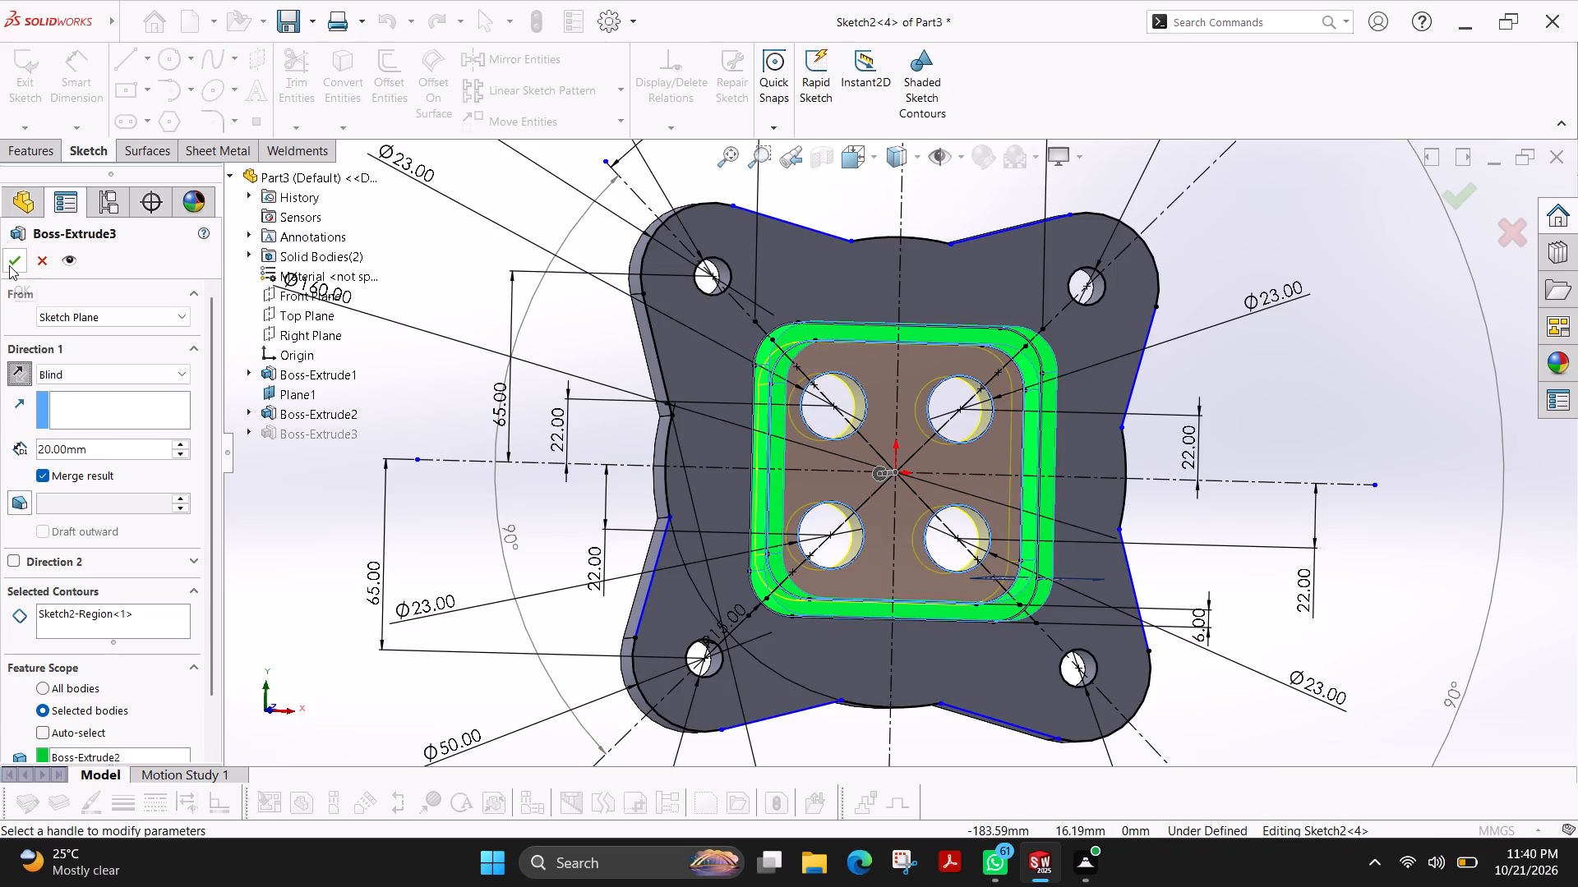
{"action": "left_click", "coordinate": [9, 265]}
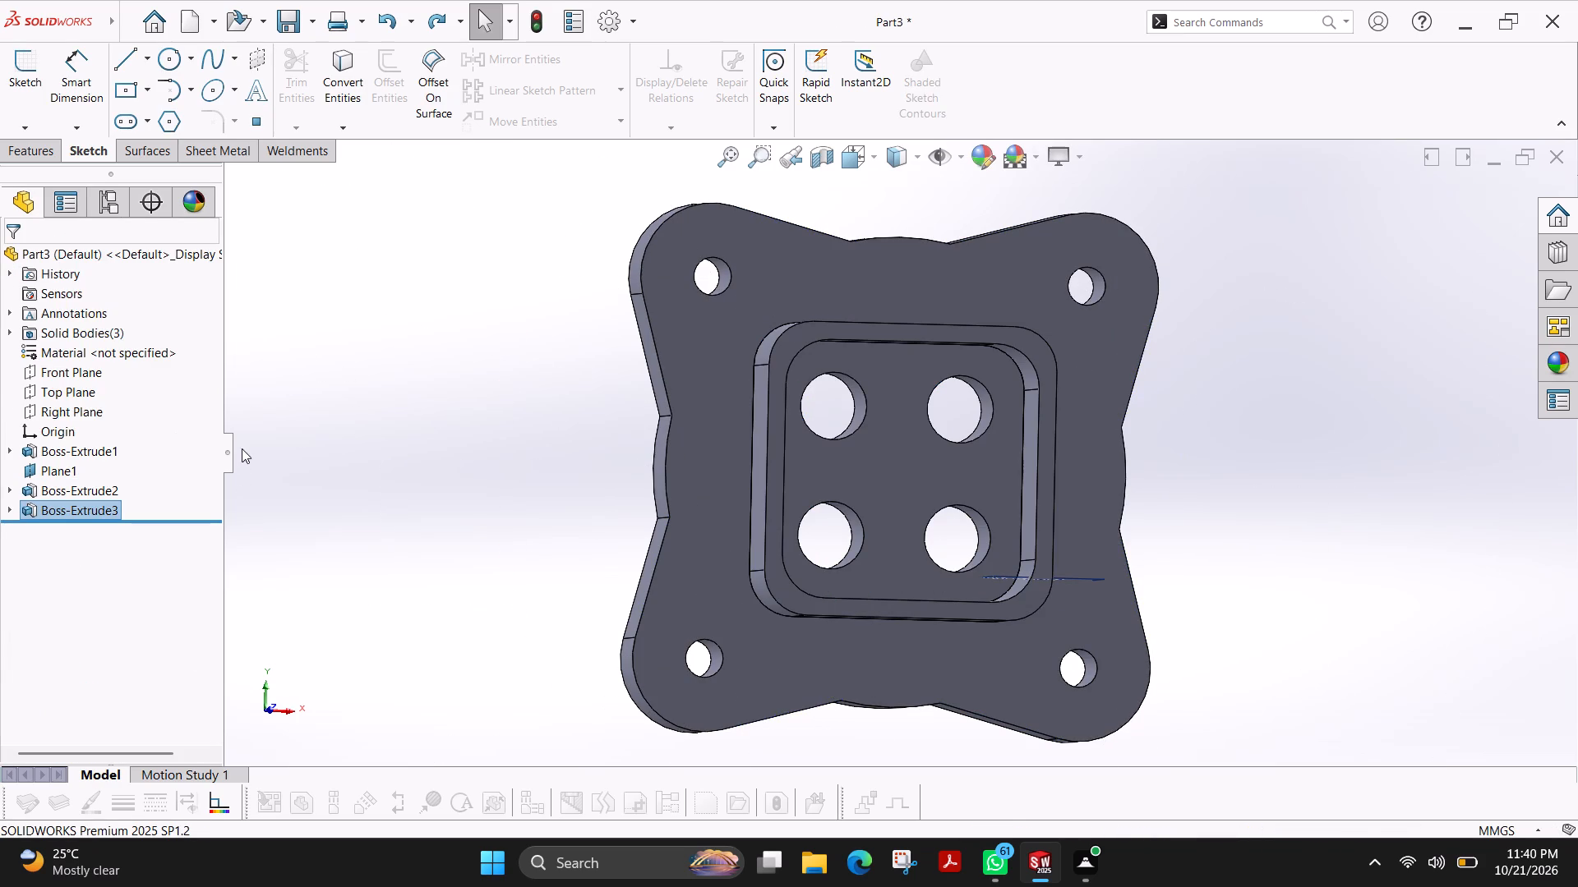
Examine how the four-hole inner boss sits in the base opening and the rim, from both sides of the plate.
{"action": "middle_click_drag", "start_coordinate": [270, 409], "coordinate": [476, 393], "text": "ctrl+shift"}
{"action": "scroll", "coordinate": [476, 393], "scroll_direction": "up", "scroll_amount": 1}
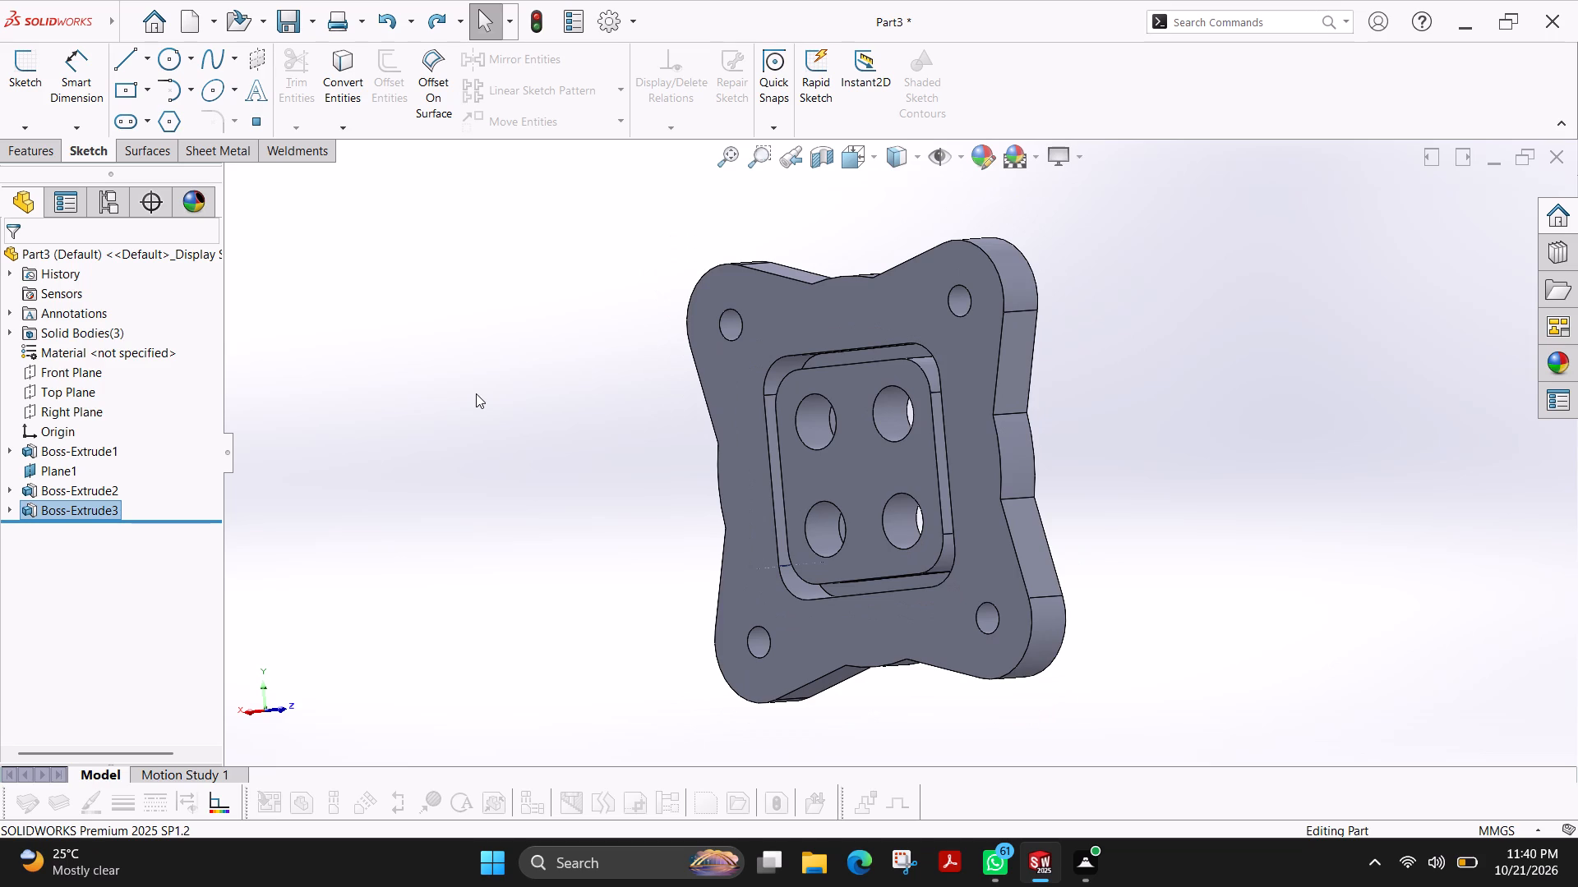
{"action": "middle_click_drag", "start_coordinate": [1169, 383], "coordinate": [1128, 394], "text": "ctrl+shift"}
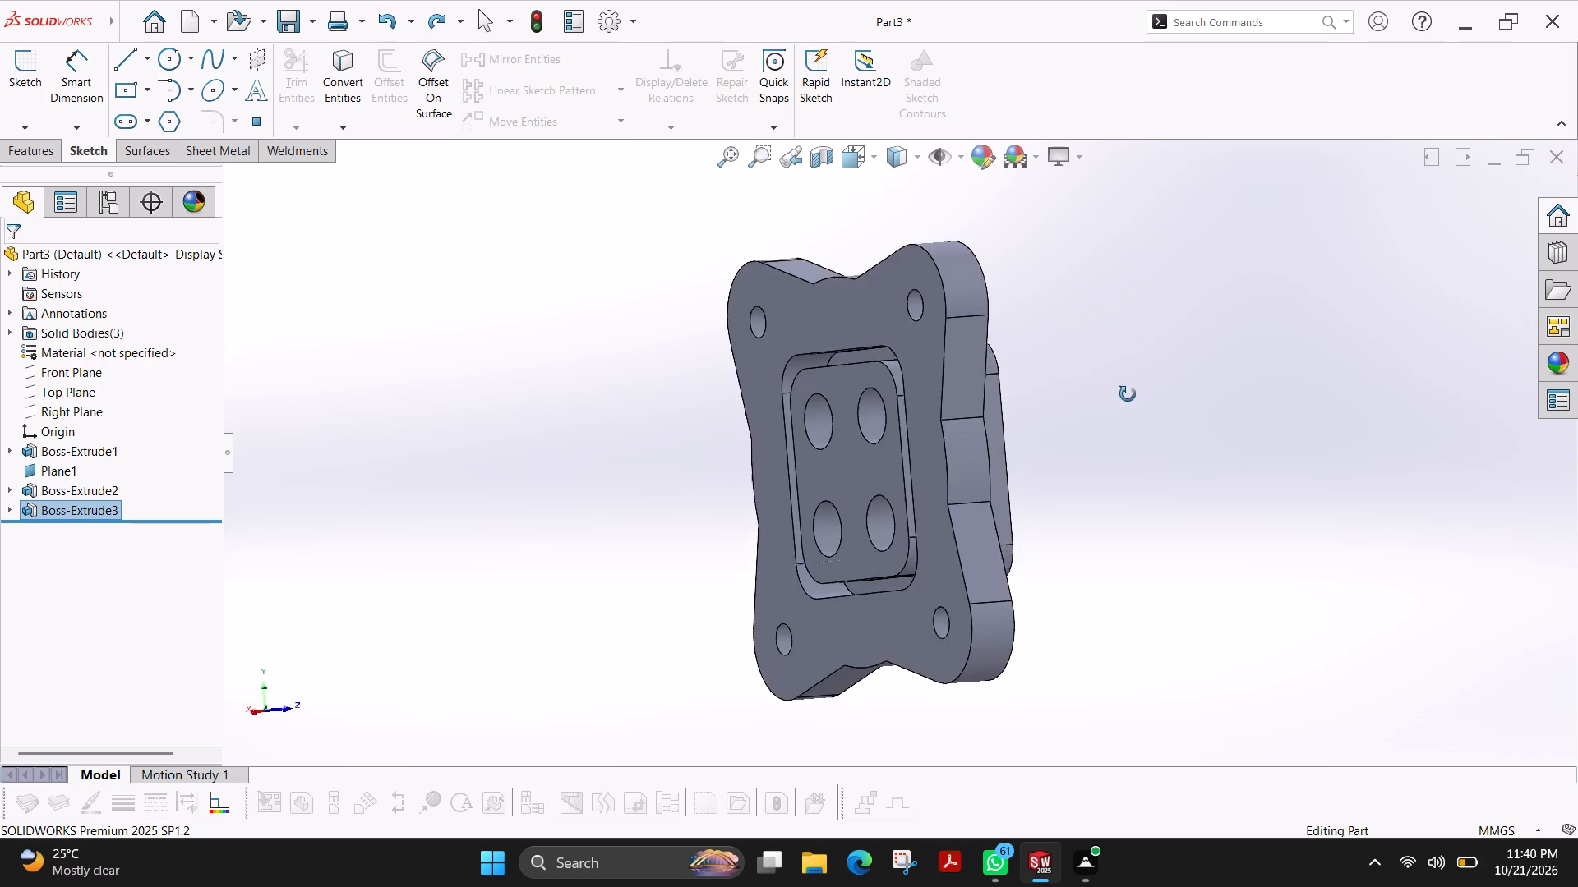
{"action": "middle_click_drag", "start_coordinate": [1128, 394], "coordinate": [1060, 411], "text": "ctrl+shift"}
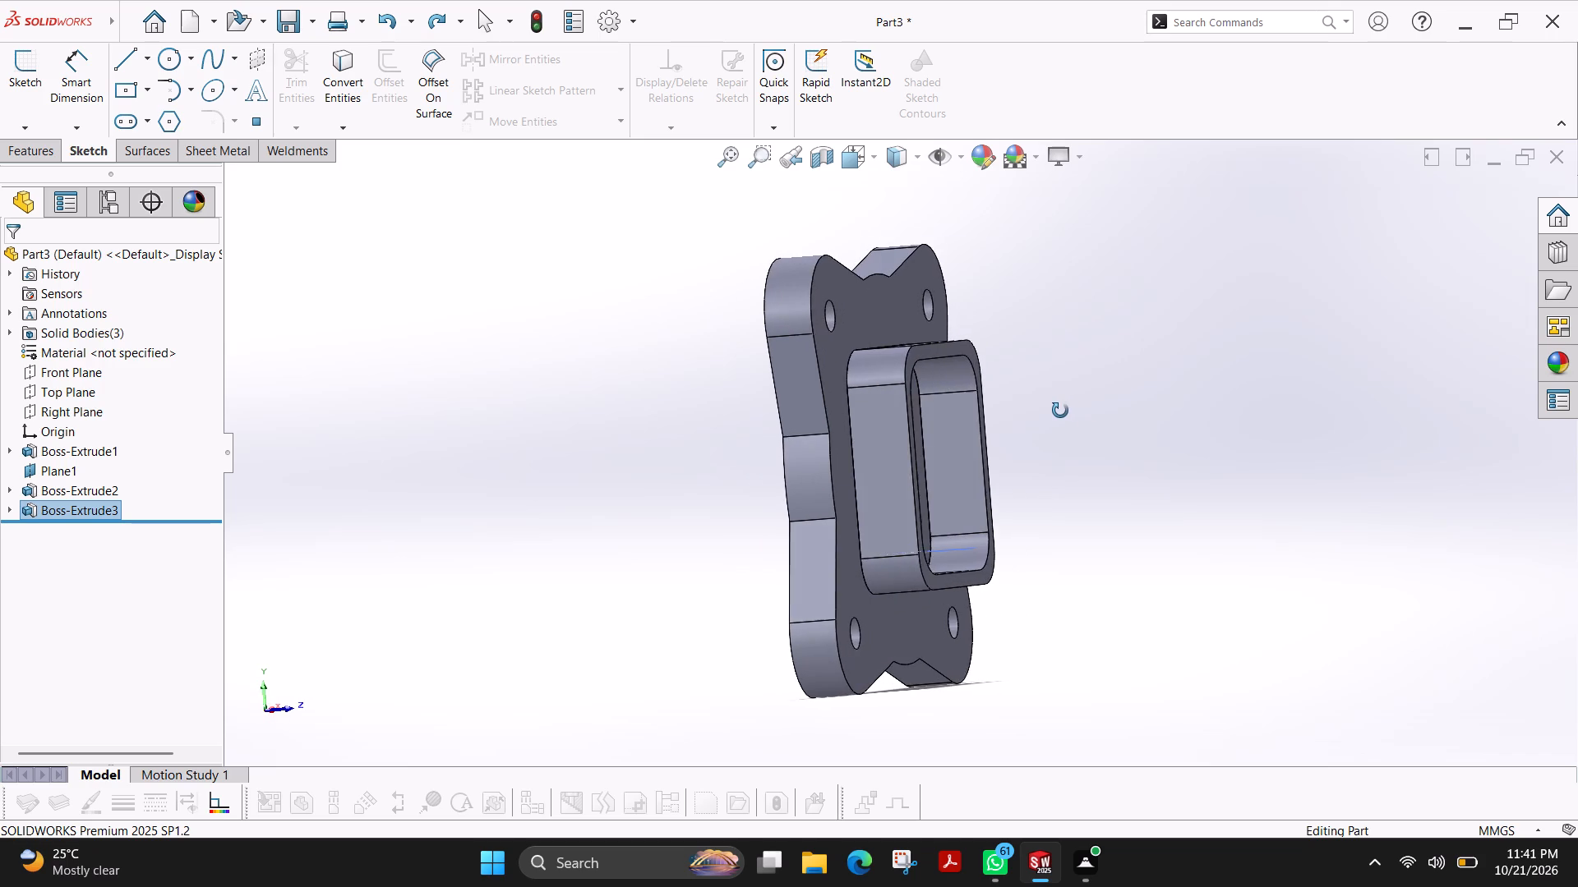
{"action": "middle_click_drag", "start_coordinate": [1060, 411], "coordinate": [1166, 375], "text": "ctrl+shift"}
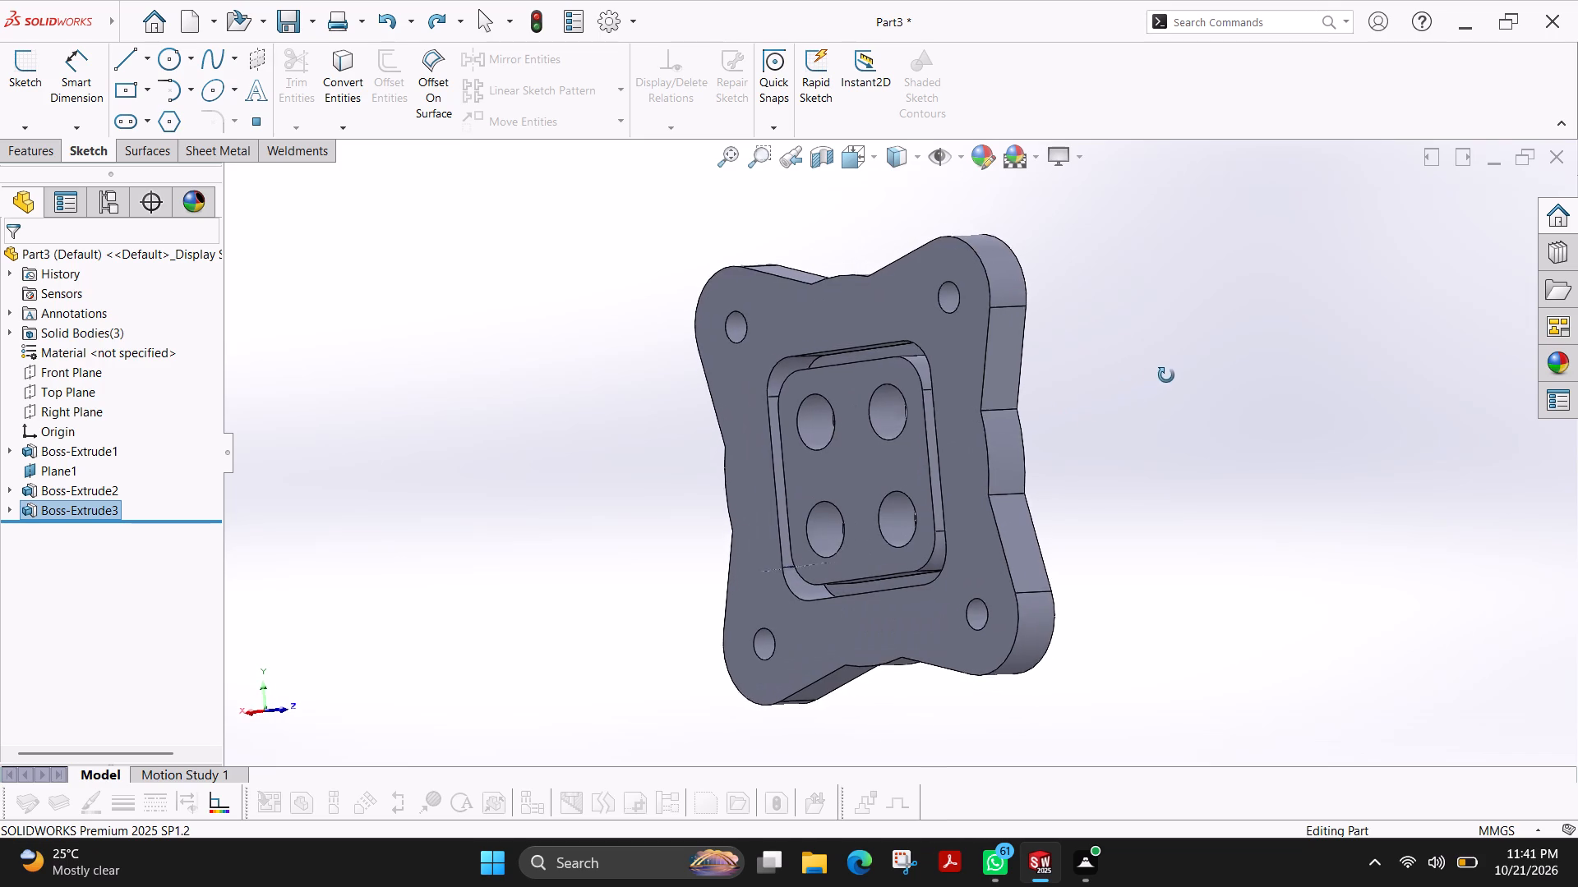
{"action": "middle_click_drag", "start_coordinate": [1166, 375], "coordinate": [1172, 381], "text": "ctrl+shift"}
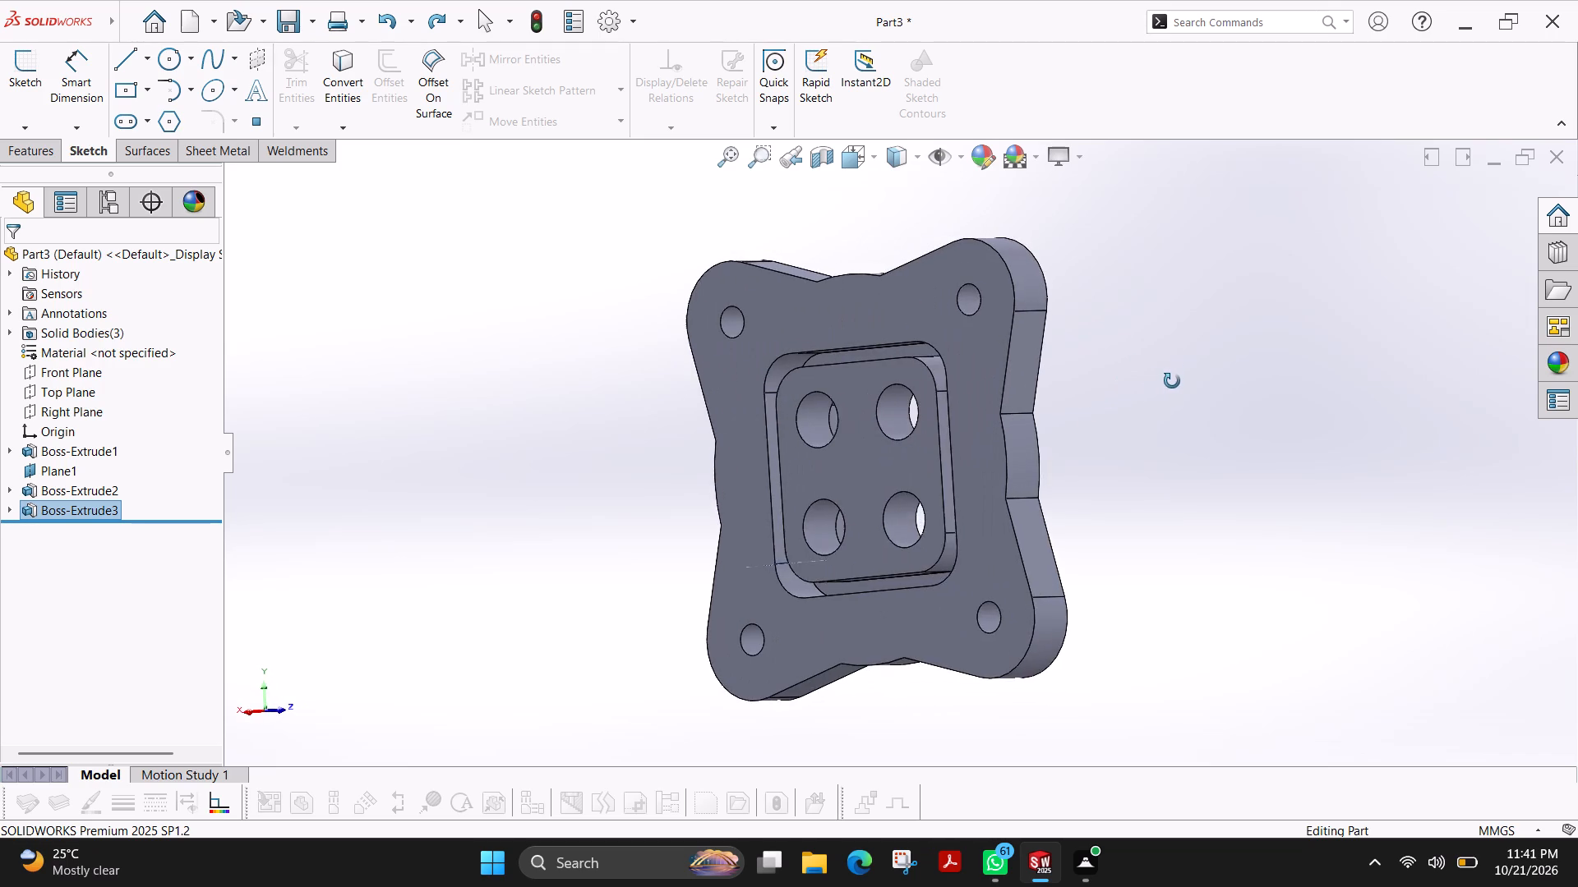
{"action": "middle_click_drag", "start_coordinate": [1172, 381], "coordinate": [1081, 434], "text": "ctrl+shift"}
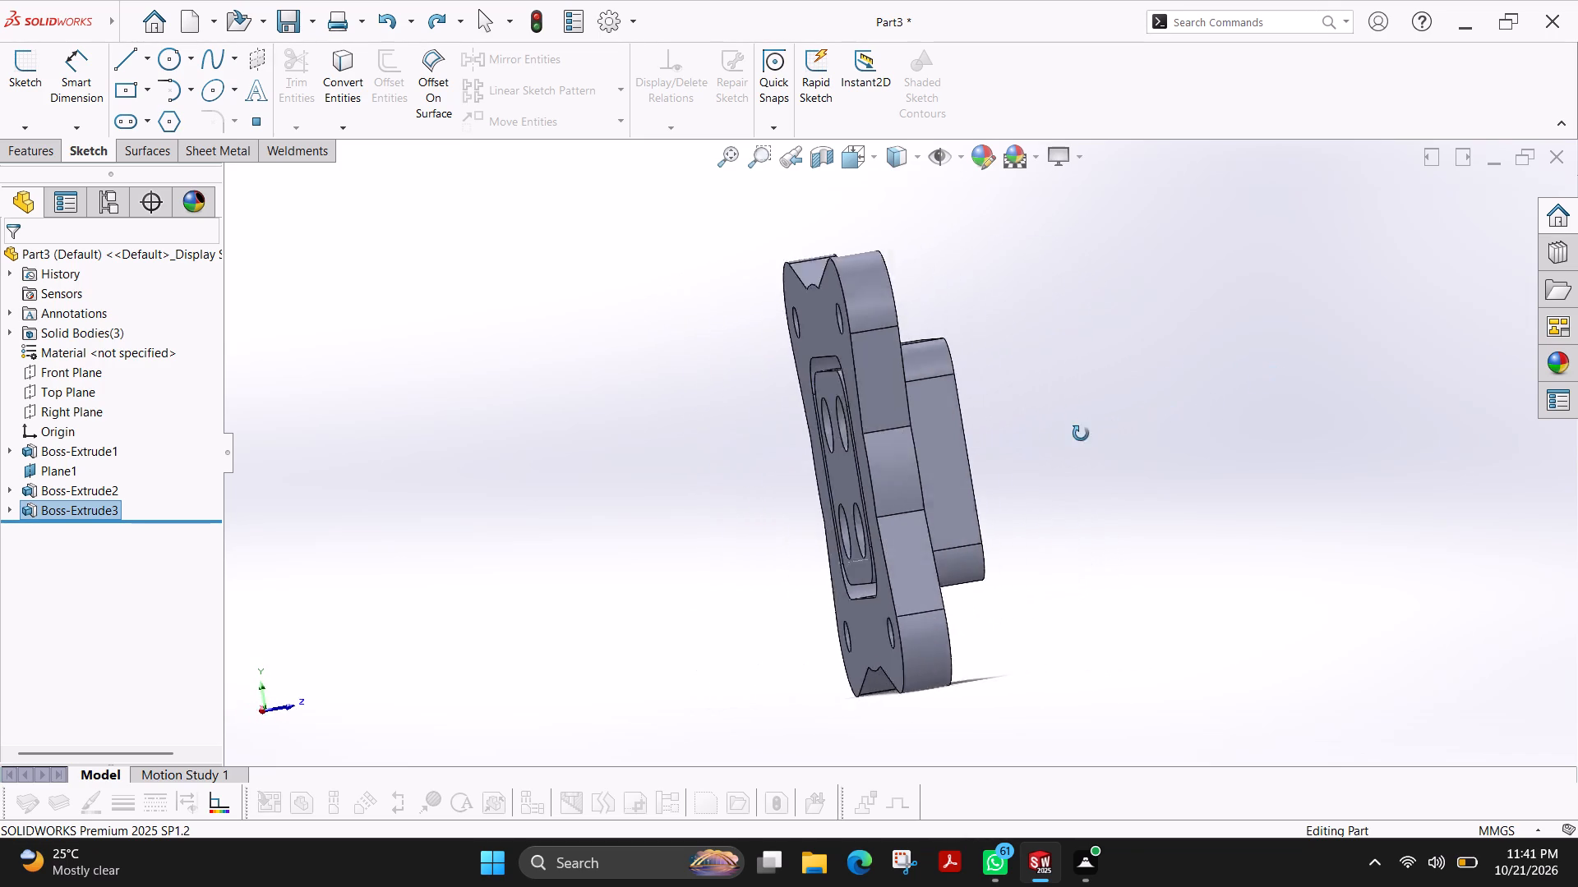
{"action": "middle_click_drag", "start_coordinate": [1081, 434], "coordinate": [1052, 446], "text": "ctrl+shift"}
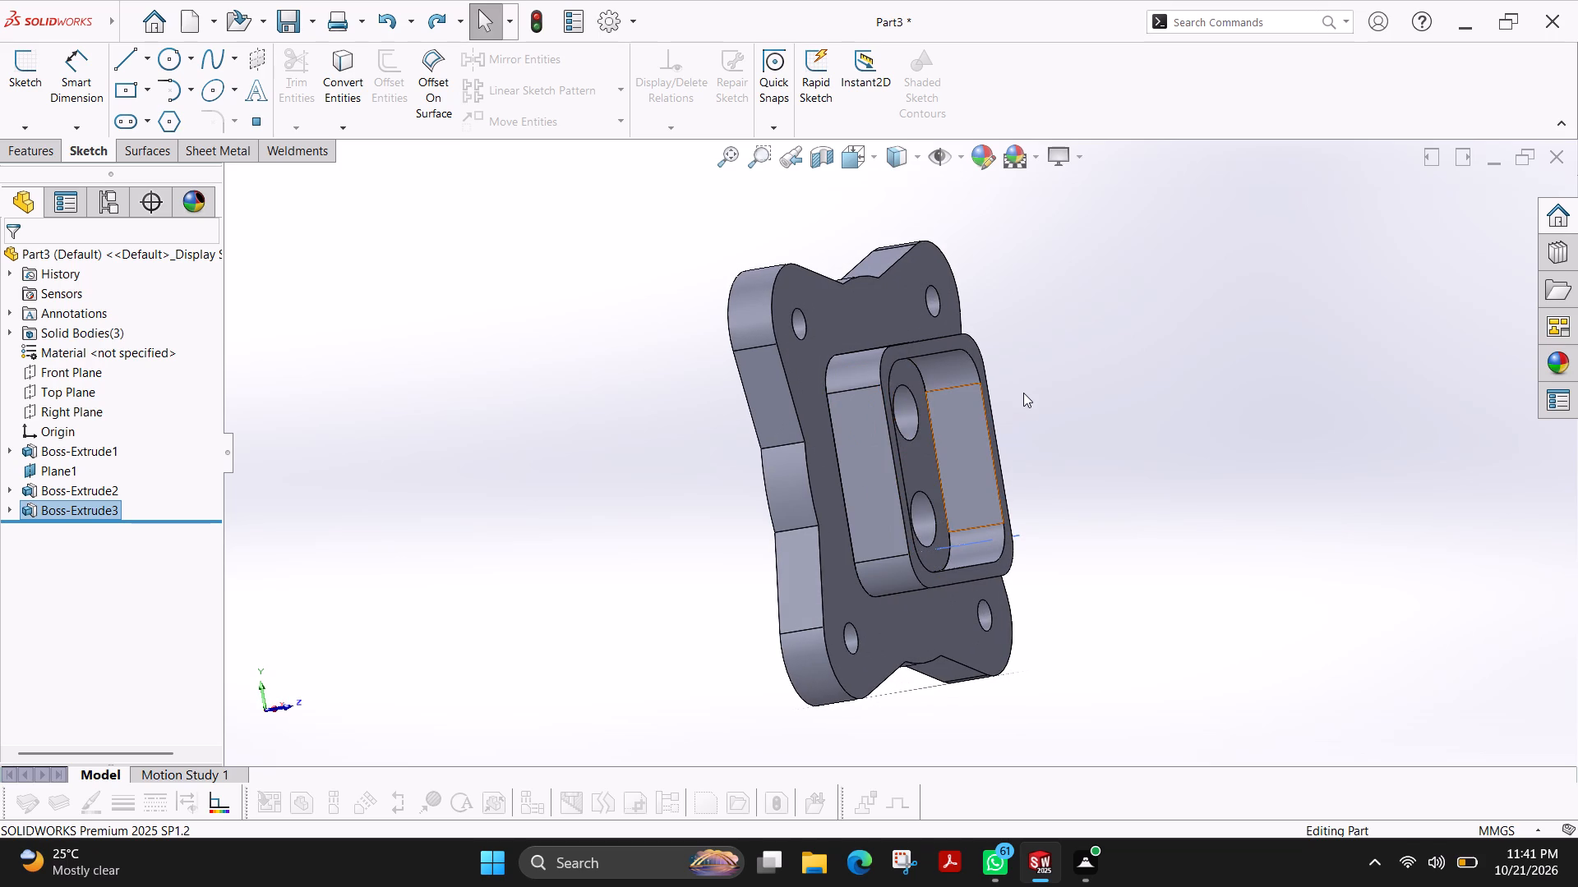
{"action": "middle_click_drag", "start_coordinate": [1023, 390], "coordinate": [1000, 397], "text": "ctrl+shift"}
Edit the rounded-square rim extrusion, Boss-Extrude2, adding a second direction with a Blind depth of 20 mm.
{"action": "left_click", "coordinate": [948, 340]}
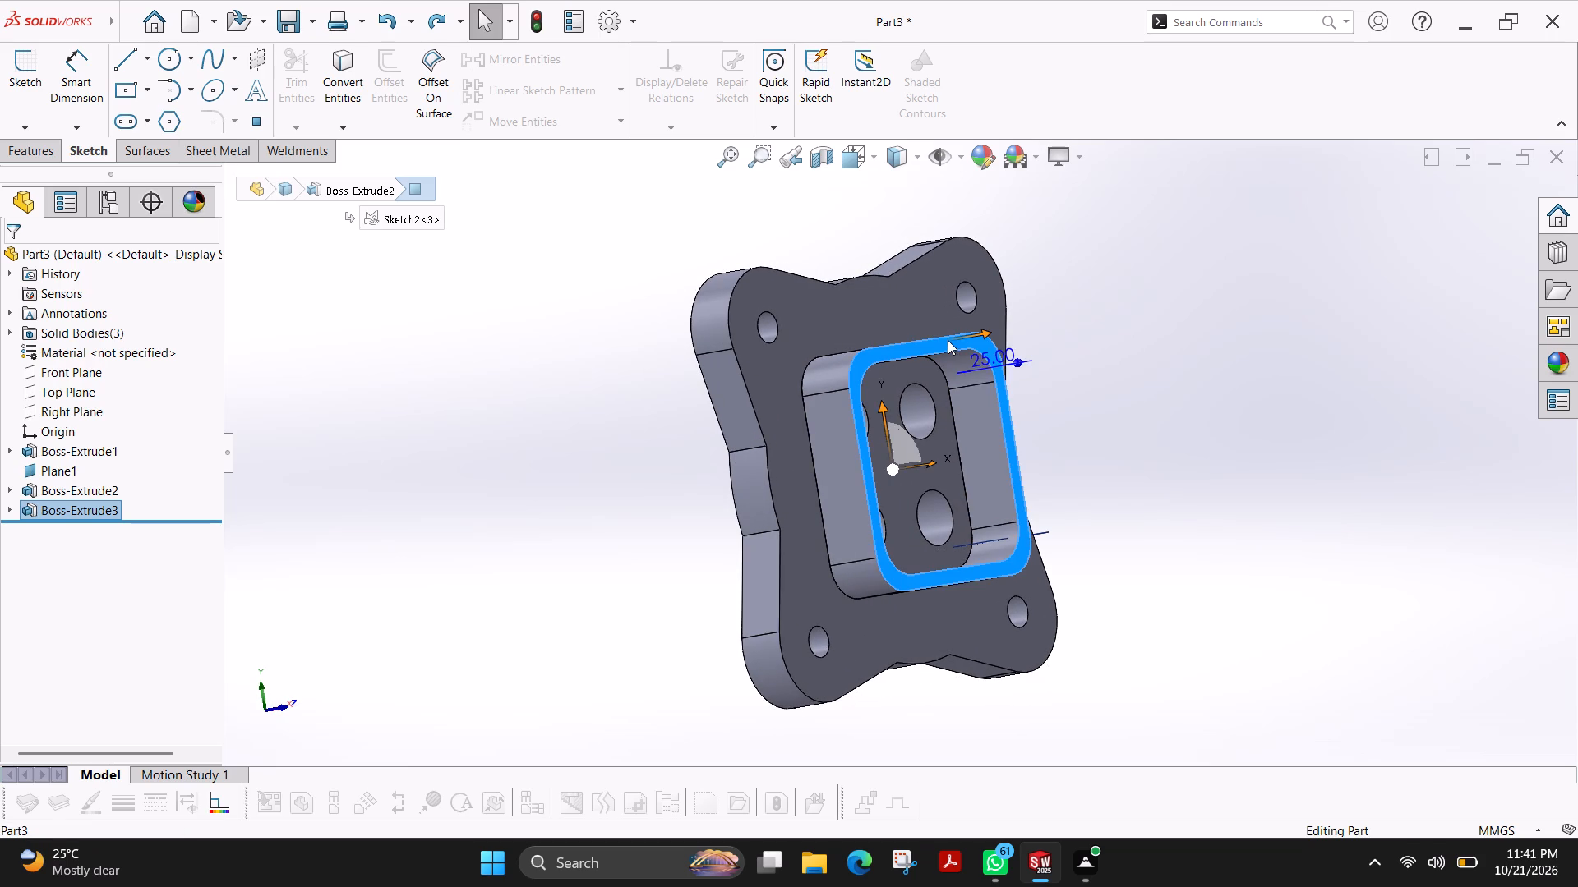
{"action": "left_click", "coordinate": [1001, 269]}
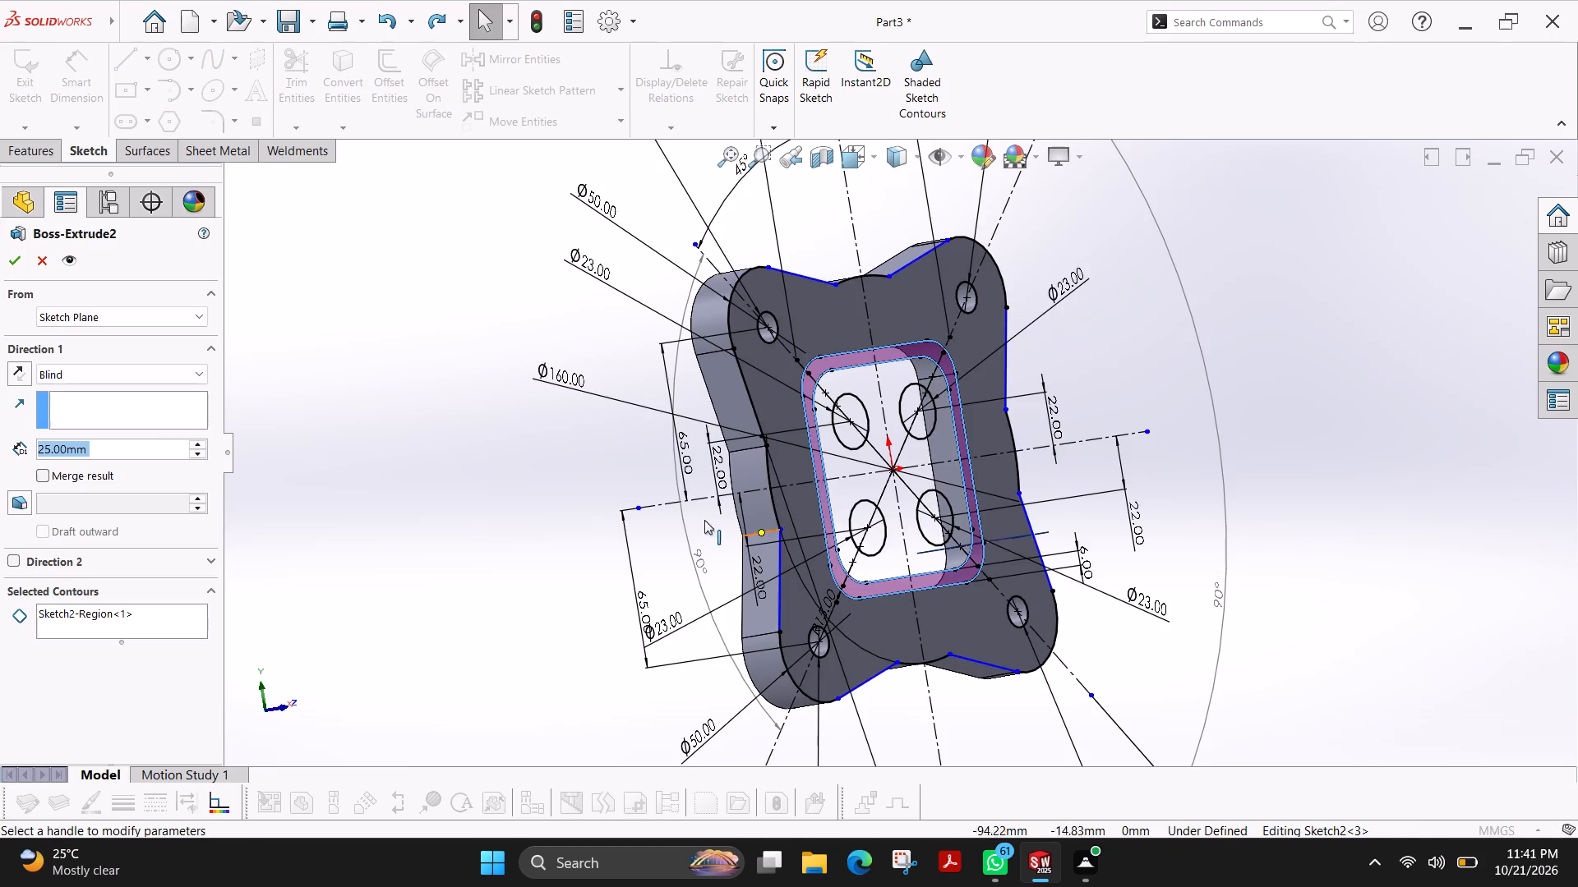
{"action": "middle_click_drag", "start_coordinate": [437, 402], "coordinate": [570, 365], "text": "ctrl+shift"}
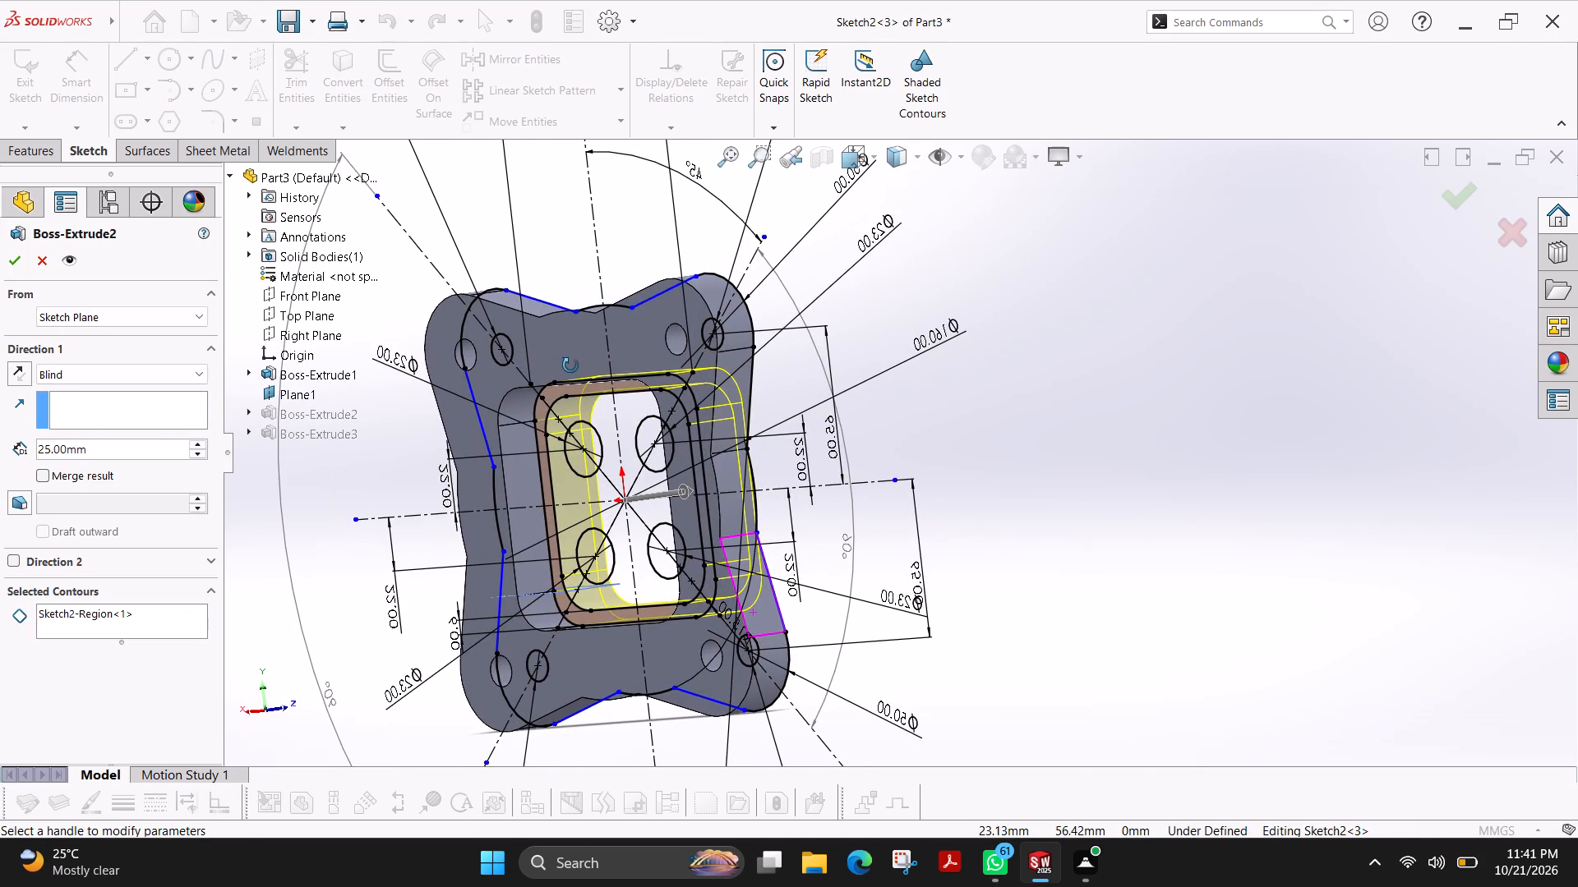
{"action": "left_click", "coordinate": [14, 563]}
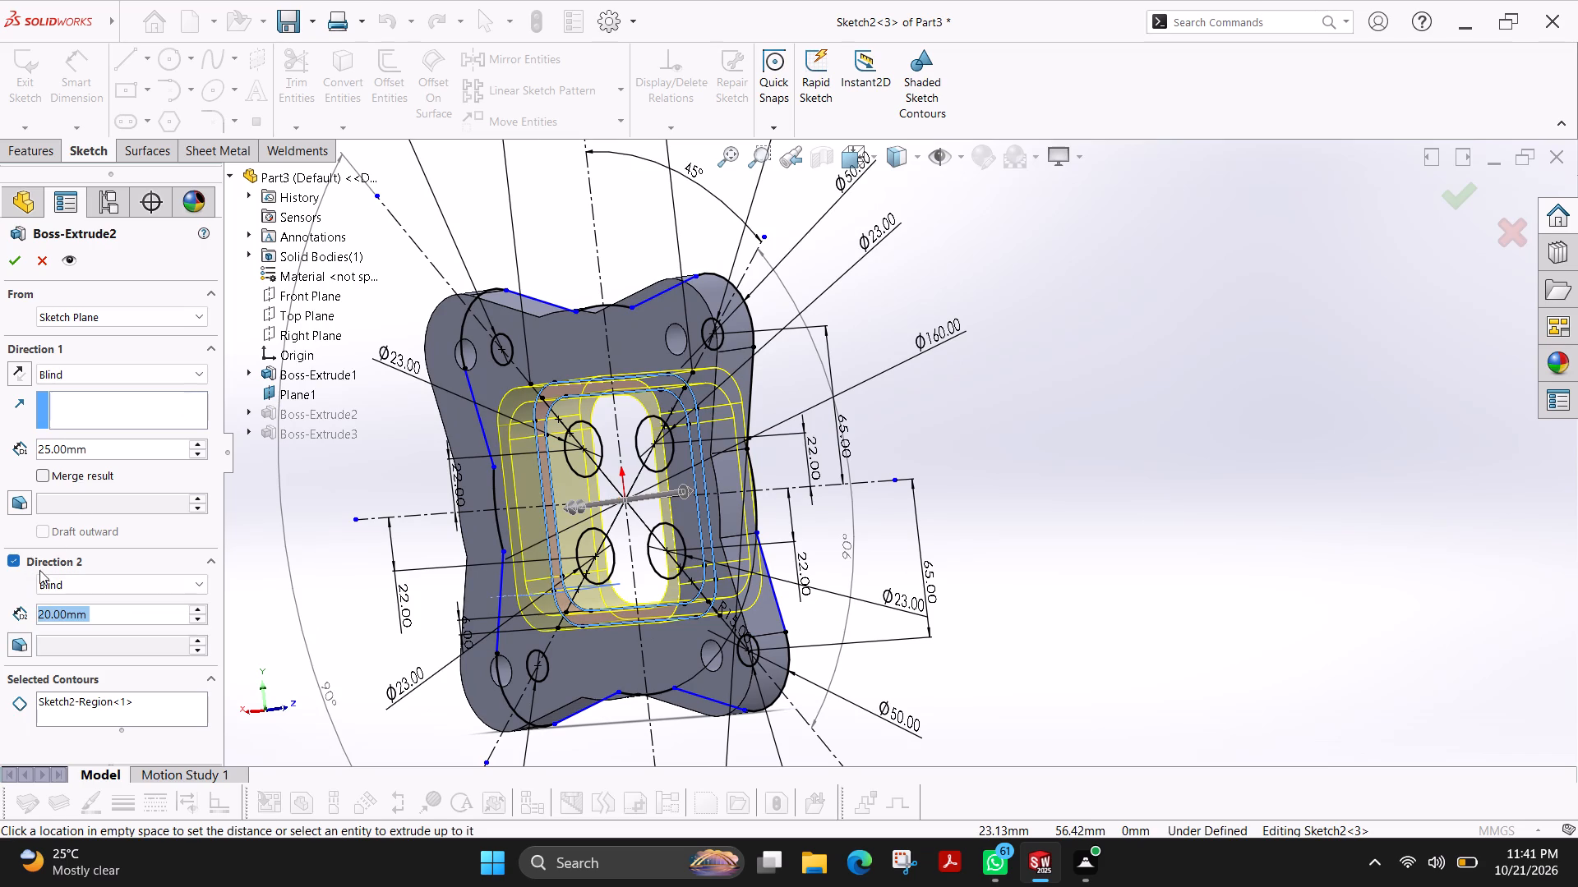
{"action": "left_click", "coordinate": [196, 619]}
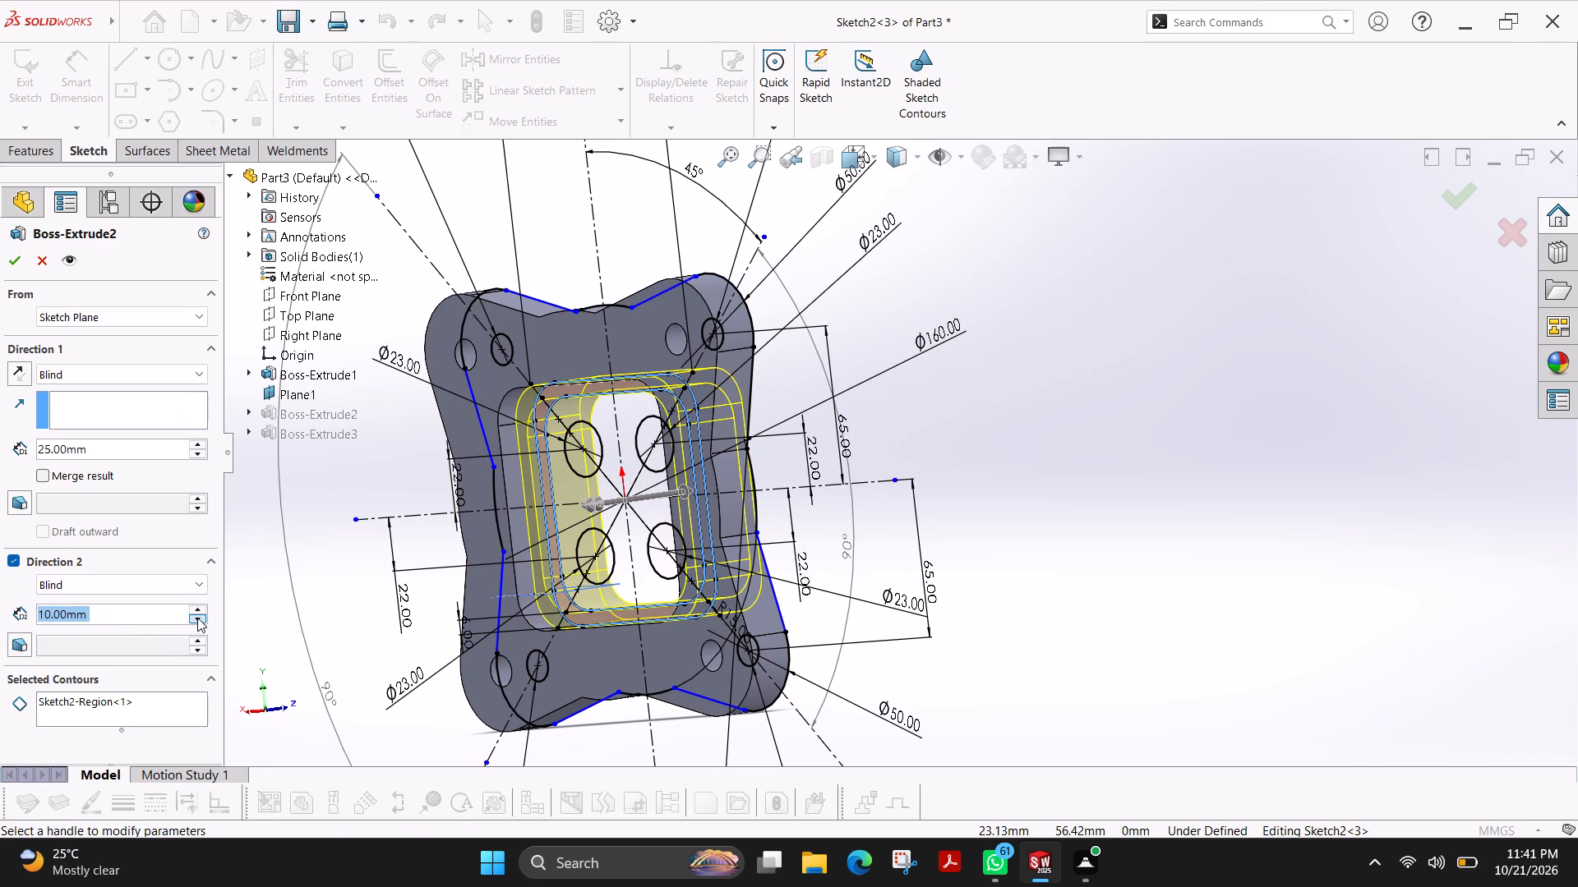
{"action": "left_click", "coordinate": [201, 606]}
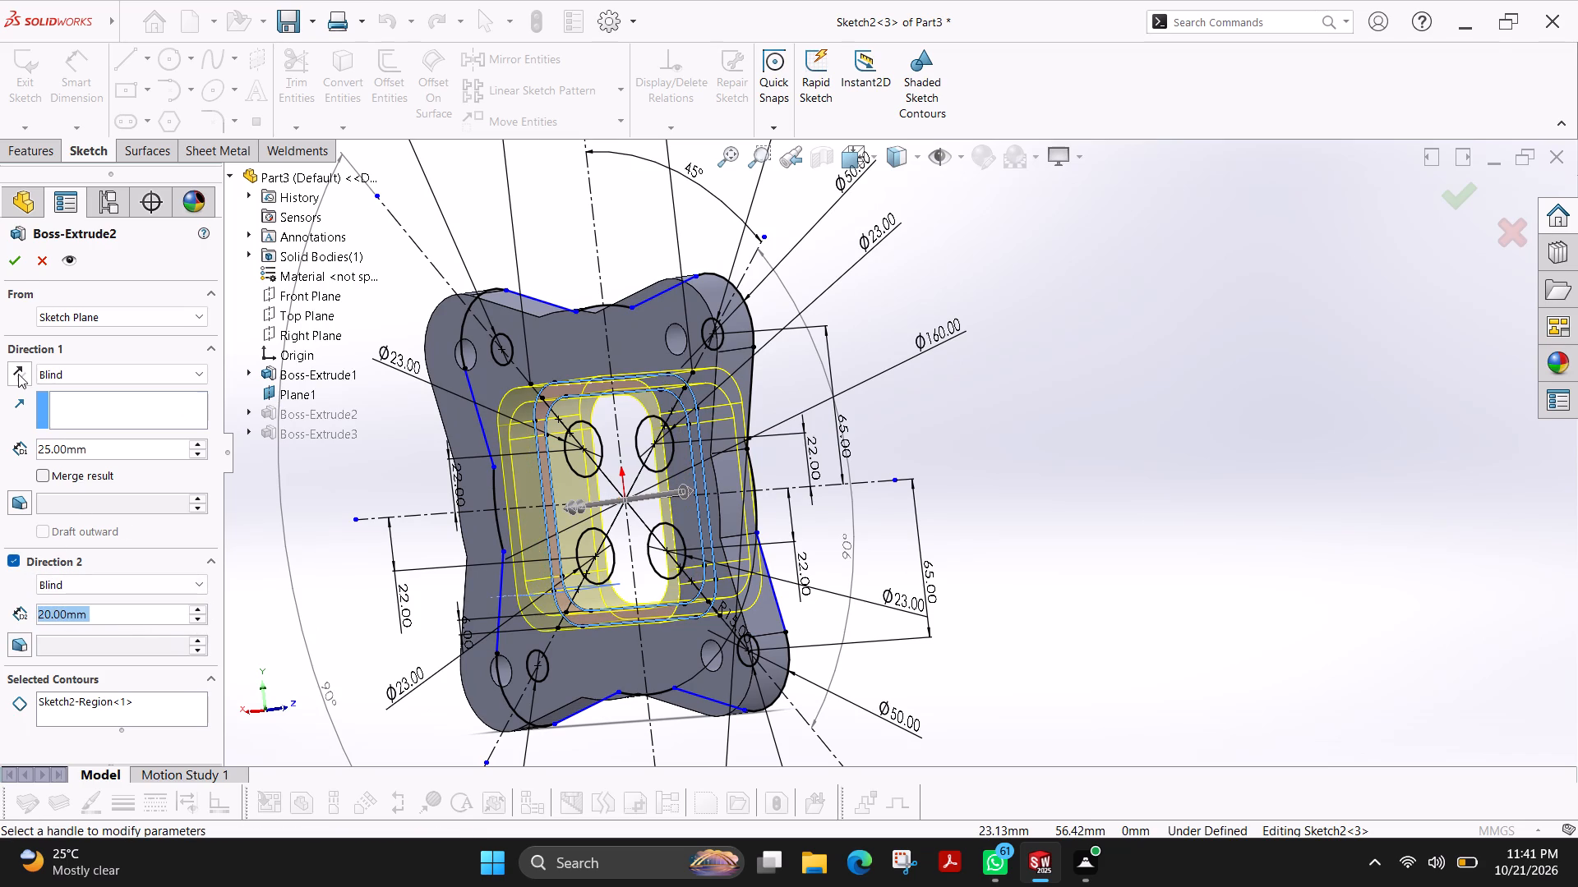
{"action": "left_click", "coordinate": [16, 269]}
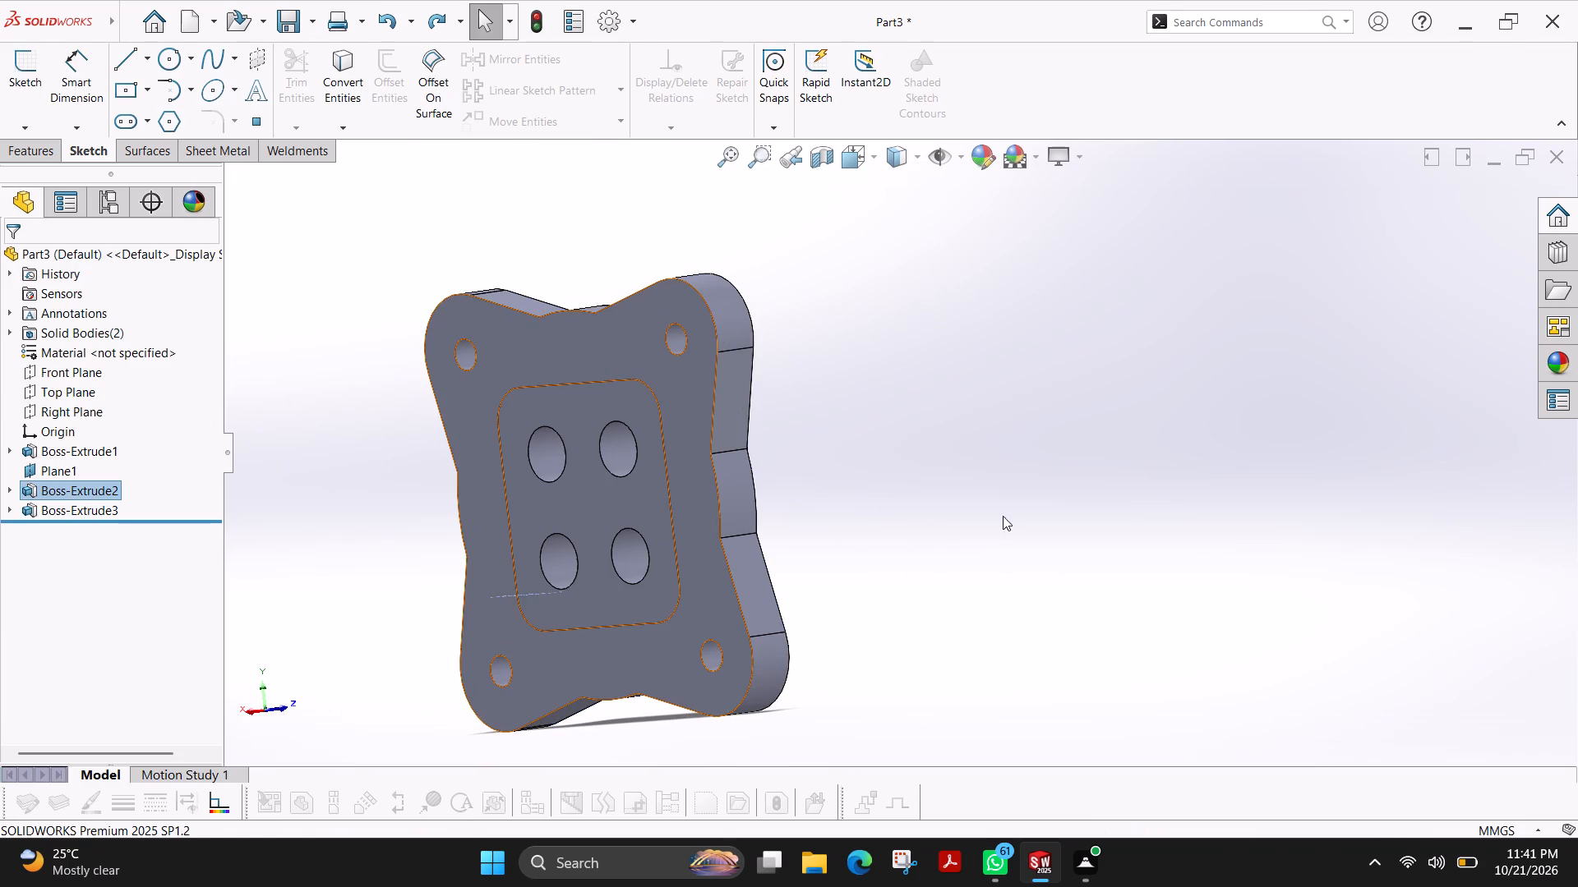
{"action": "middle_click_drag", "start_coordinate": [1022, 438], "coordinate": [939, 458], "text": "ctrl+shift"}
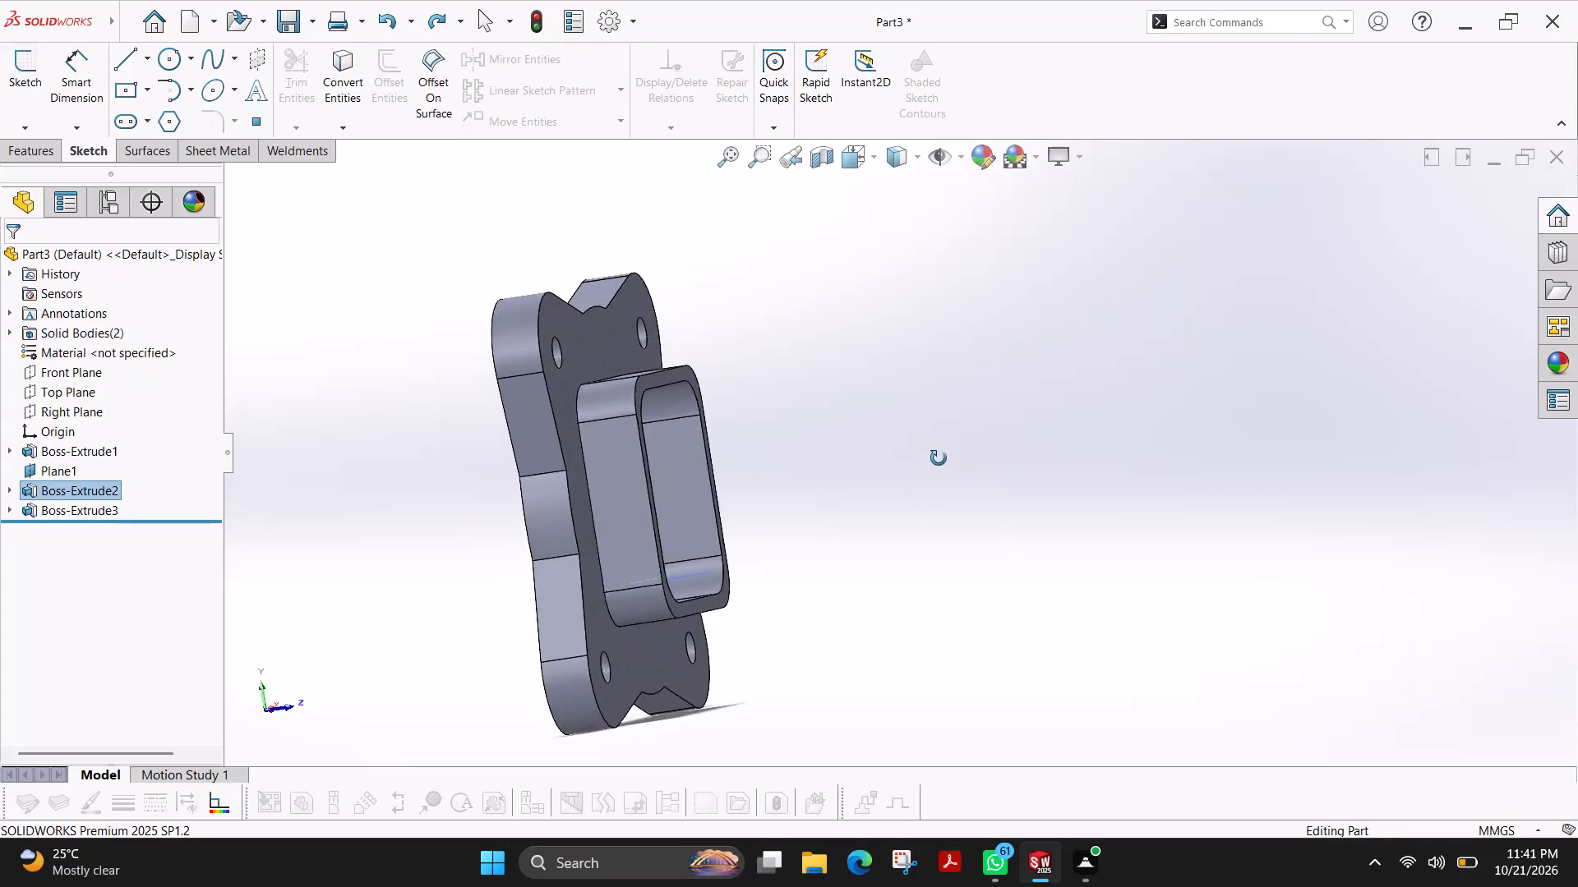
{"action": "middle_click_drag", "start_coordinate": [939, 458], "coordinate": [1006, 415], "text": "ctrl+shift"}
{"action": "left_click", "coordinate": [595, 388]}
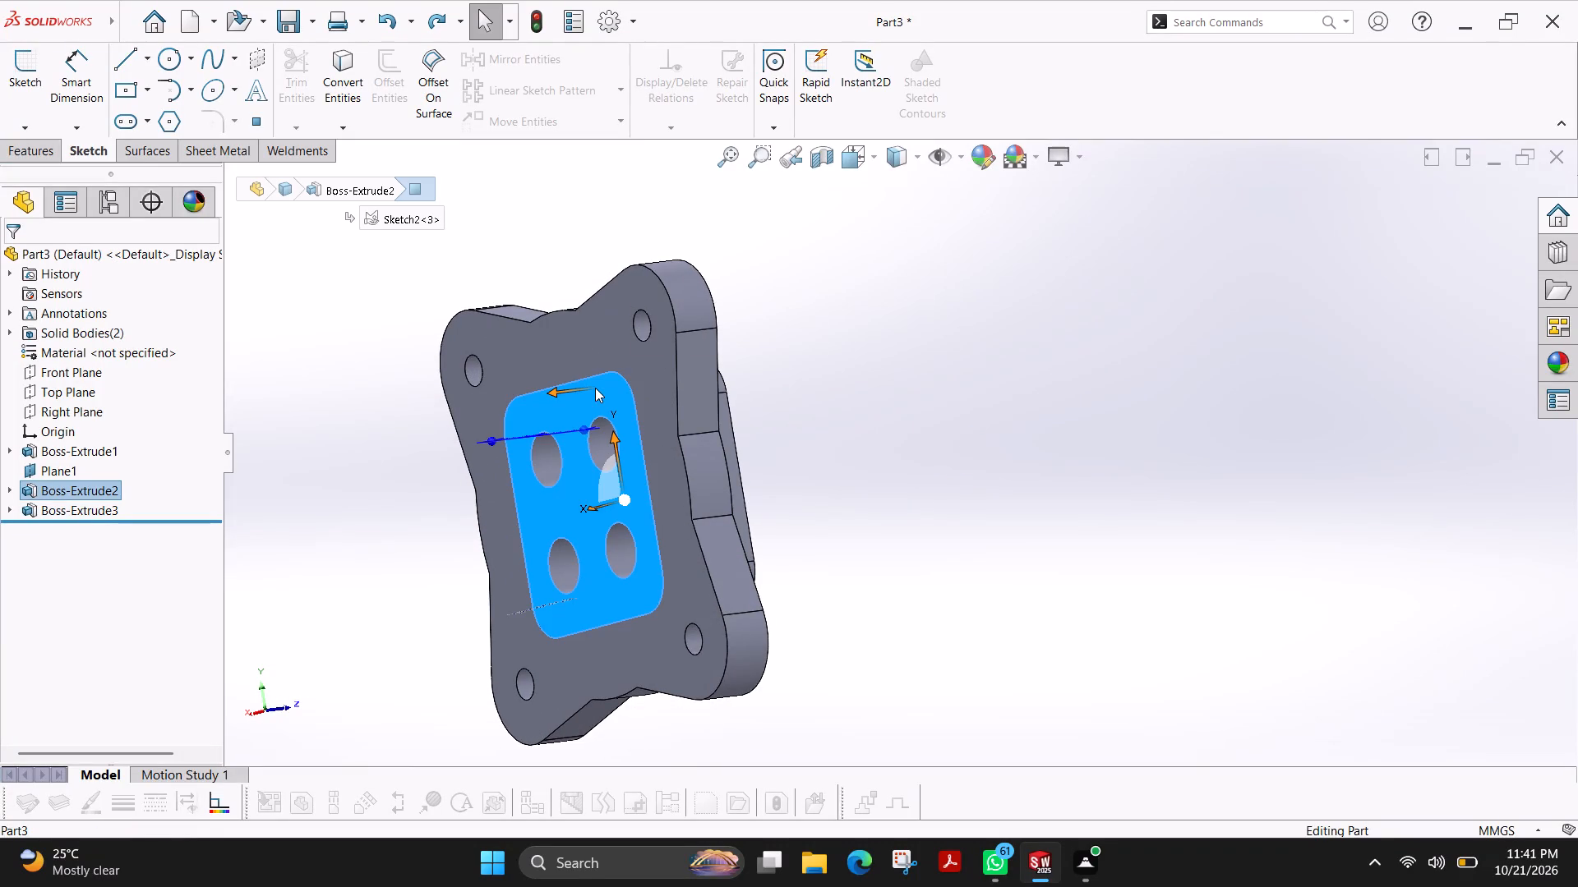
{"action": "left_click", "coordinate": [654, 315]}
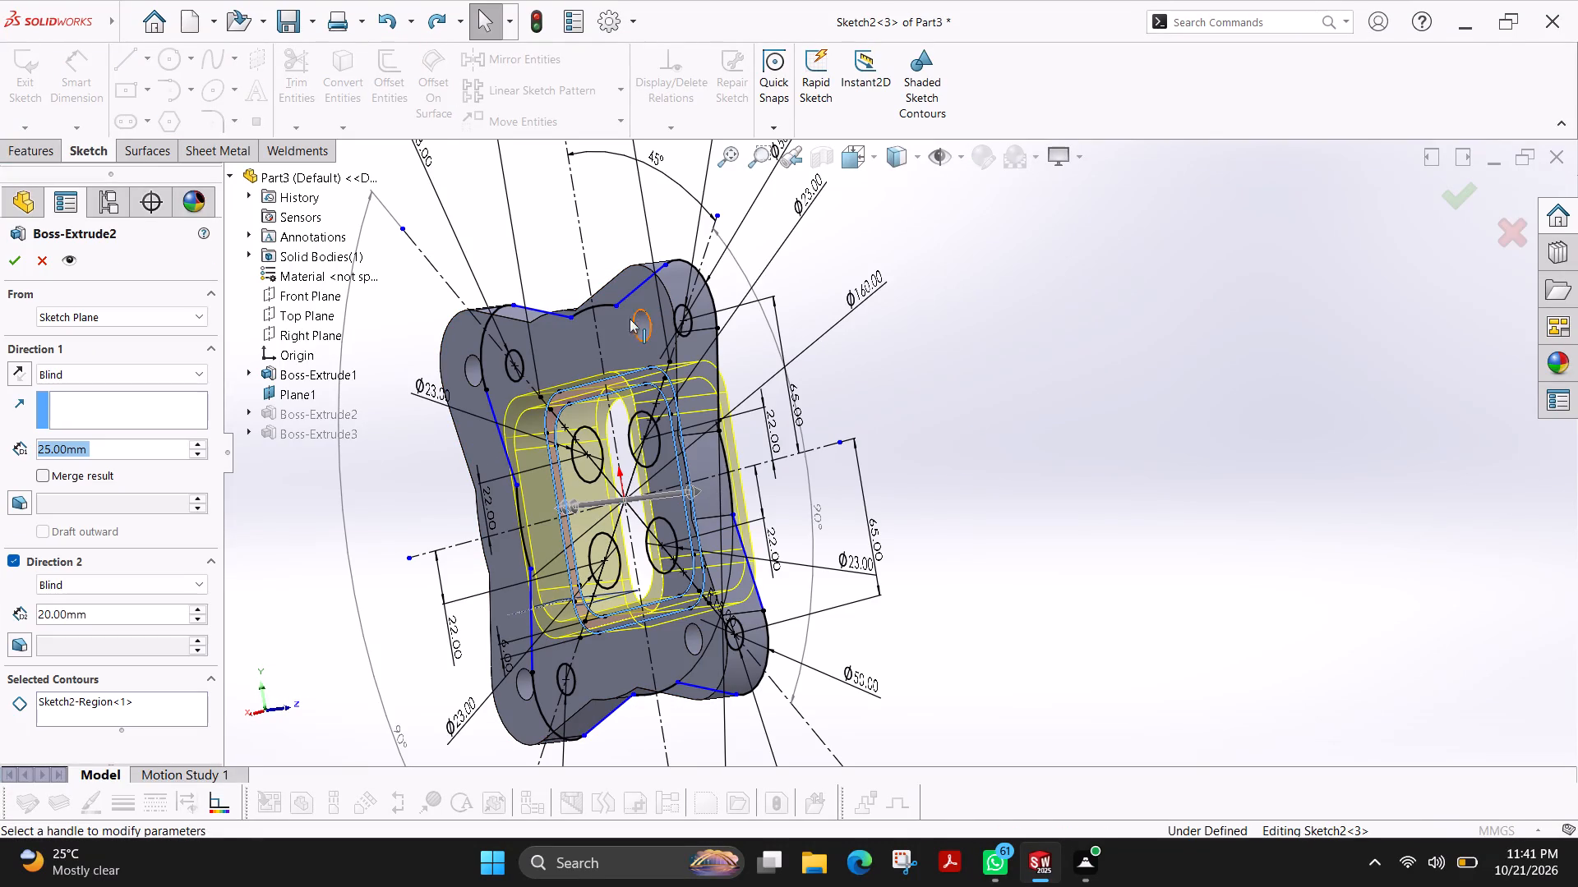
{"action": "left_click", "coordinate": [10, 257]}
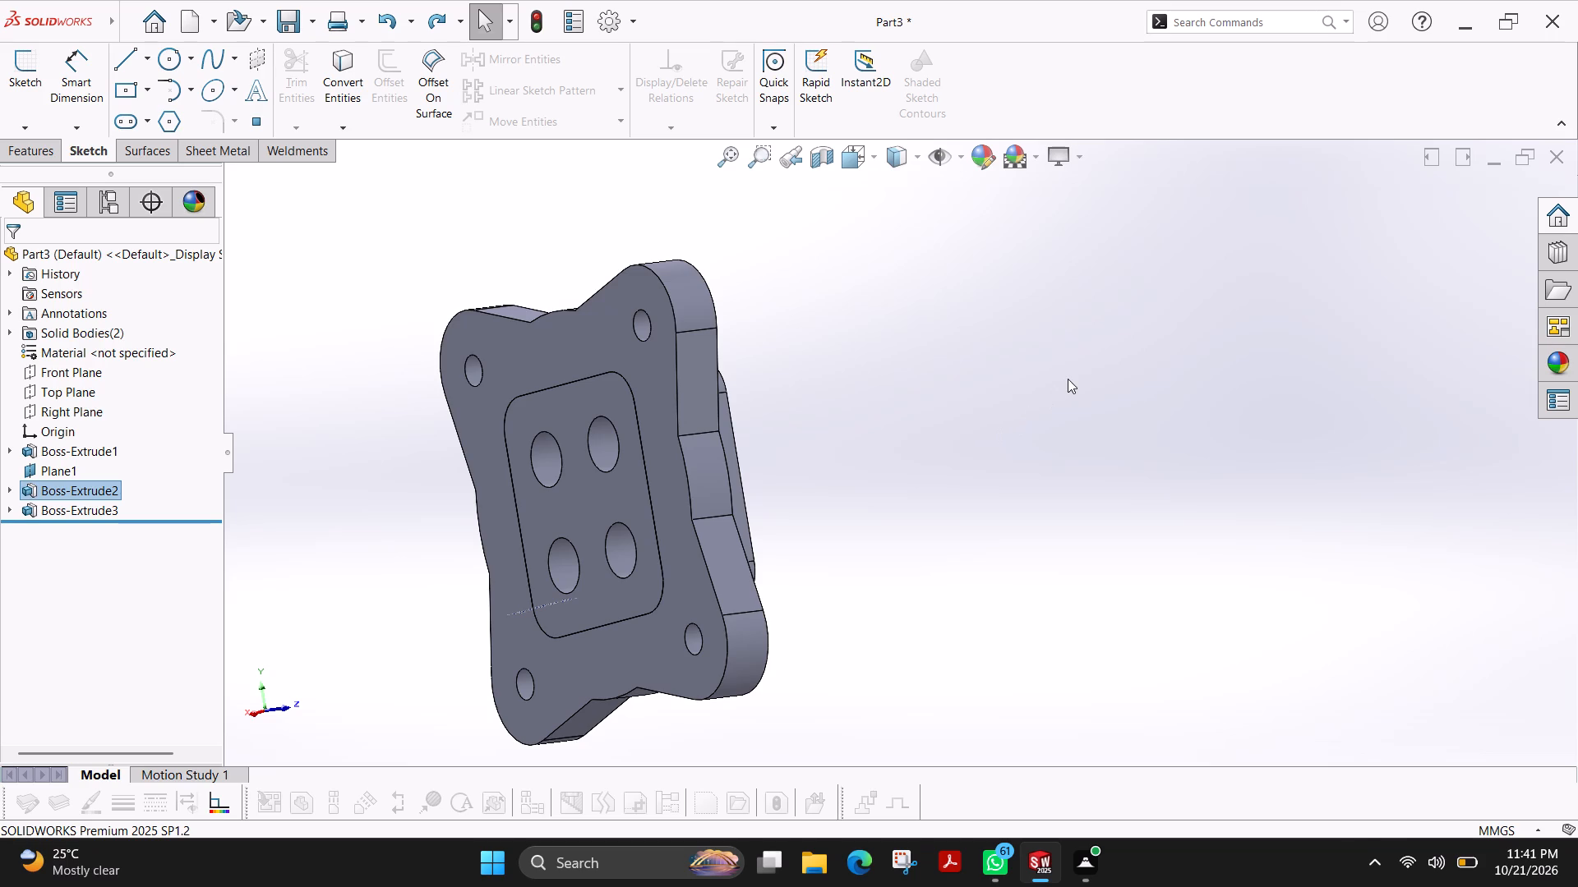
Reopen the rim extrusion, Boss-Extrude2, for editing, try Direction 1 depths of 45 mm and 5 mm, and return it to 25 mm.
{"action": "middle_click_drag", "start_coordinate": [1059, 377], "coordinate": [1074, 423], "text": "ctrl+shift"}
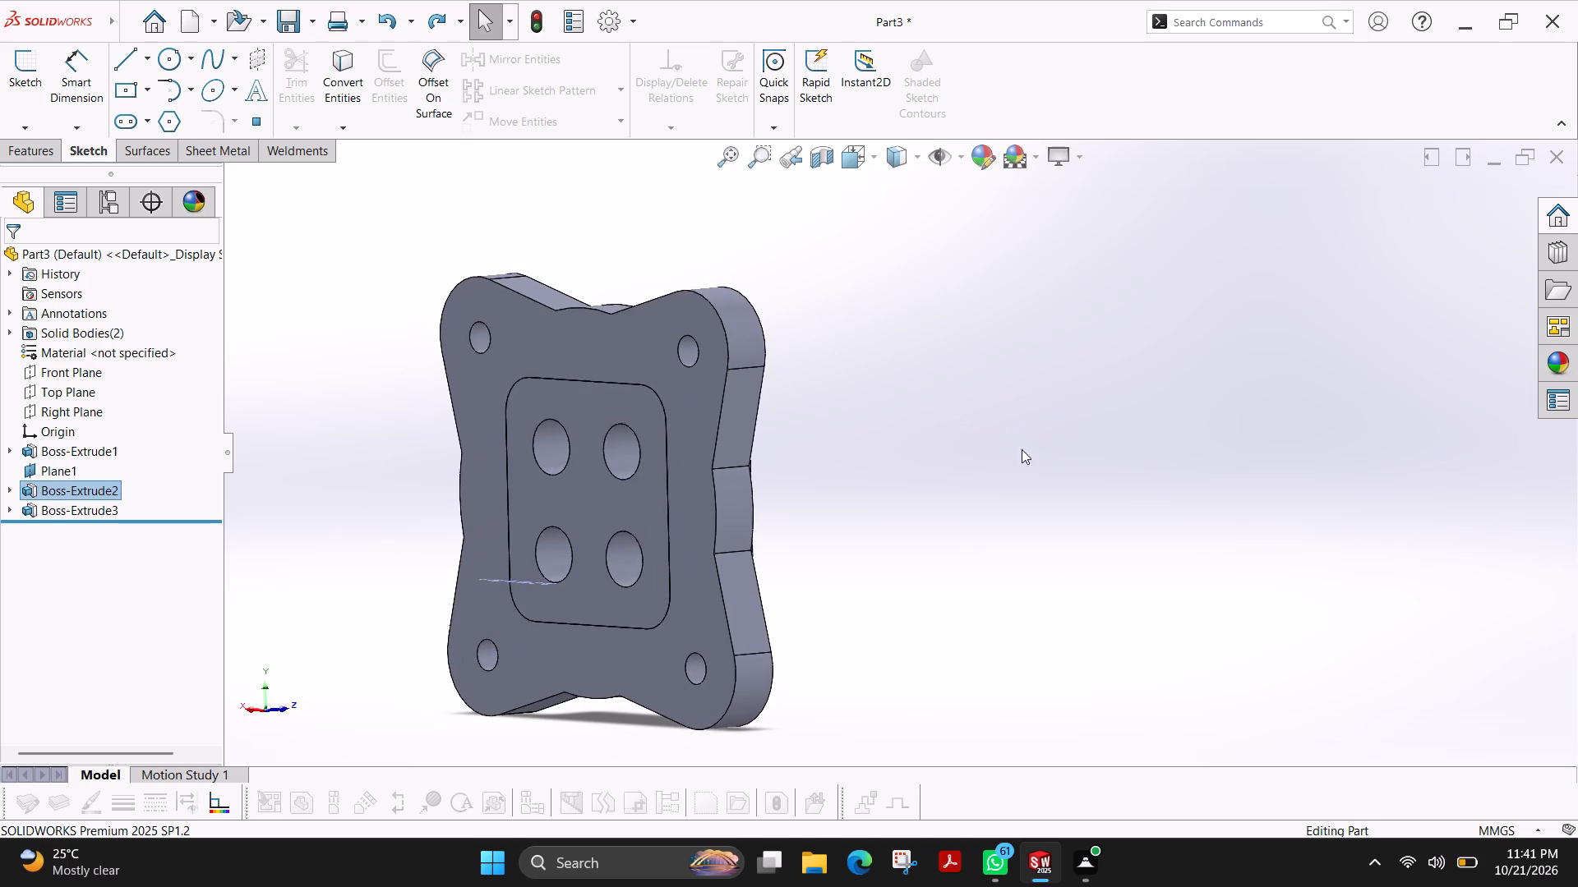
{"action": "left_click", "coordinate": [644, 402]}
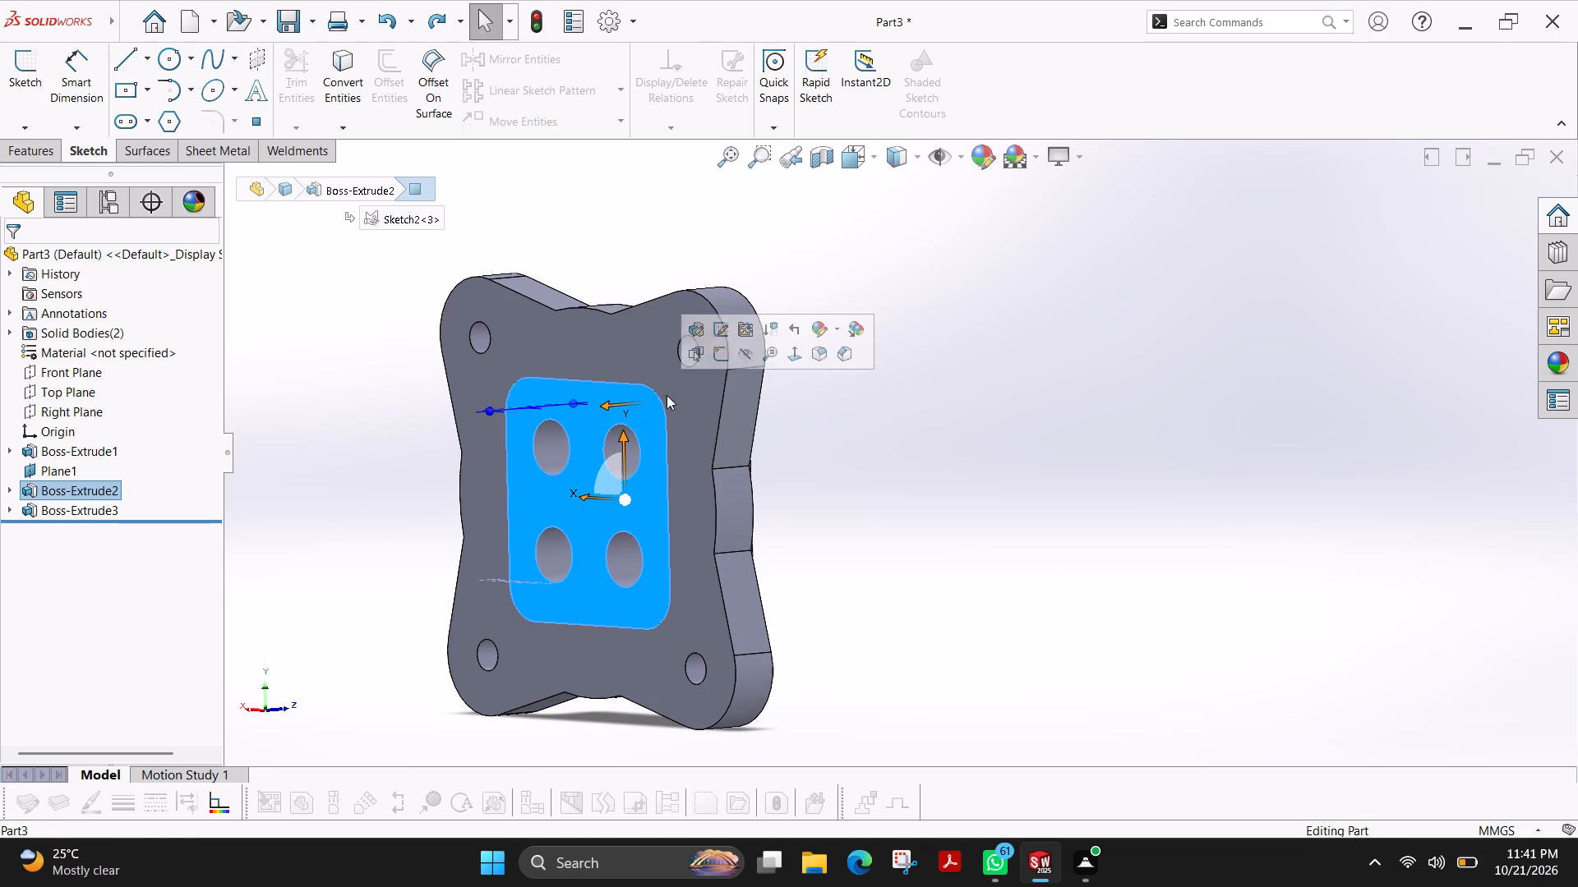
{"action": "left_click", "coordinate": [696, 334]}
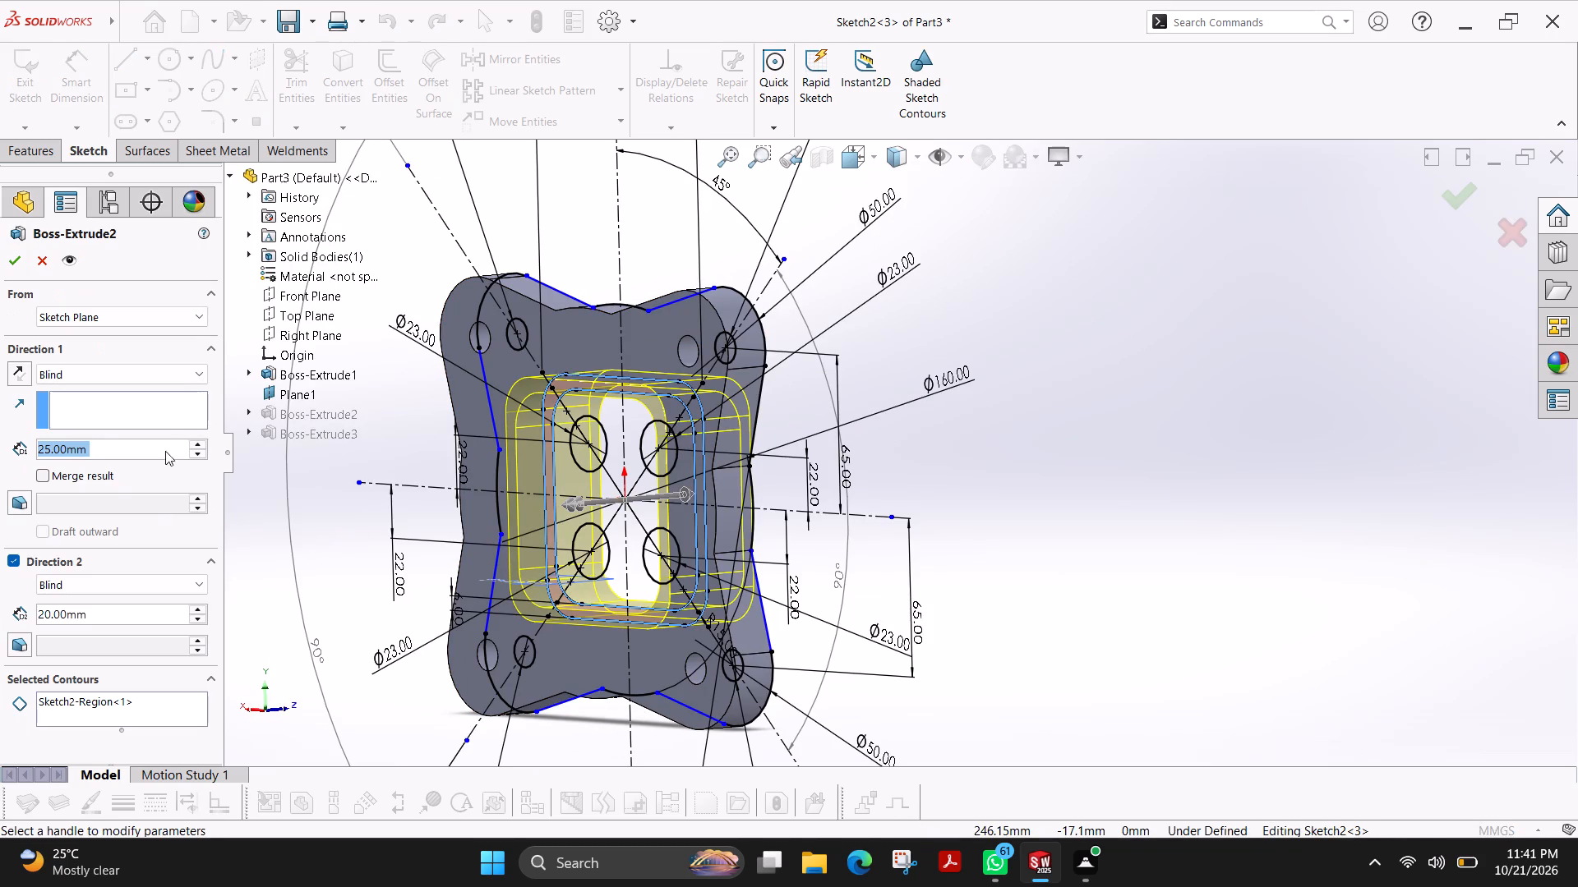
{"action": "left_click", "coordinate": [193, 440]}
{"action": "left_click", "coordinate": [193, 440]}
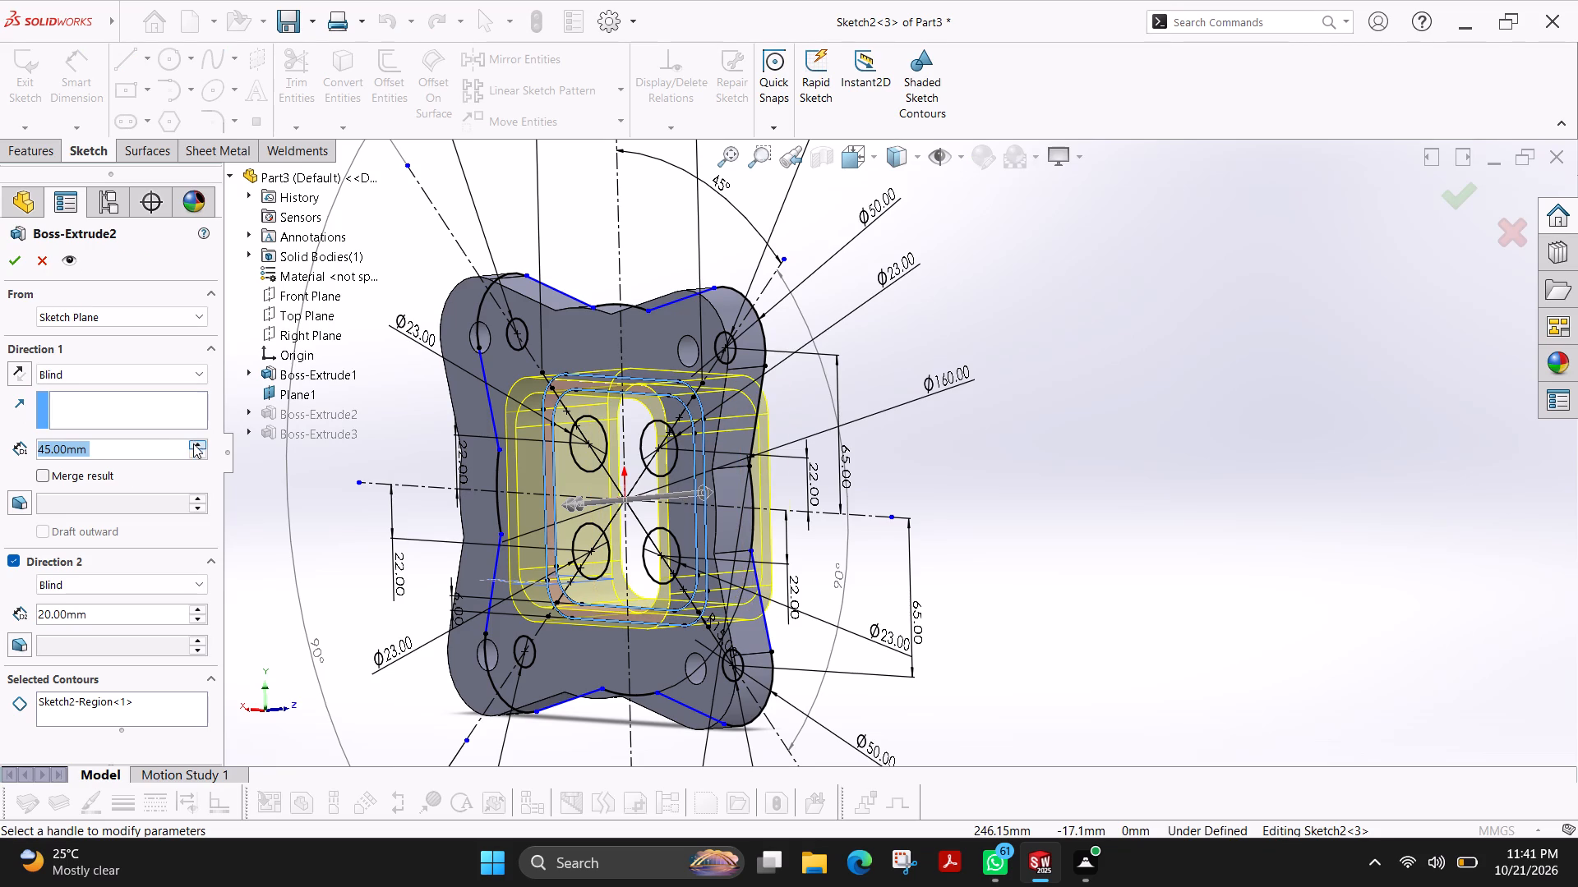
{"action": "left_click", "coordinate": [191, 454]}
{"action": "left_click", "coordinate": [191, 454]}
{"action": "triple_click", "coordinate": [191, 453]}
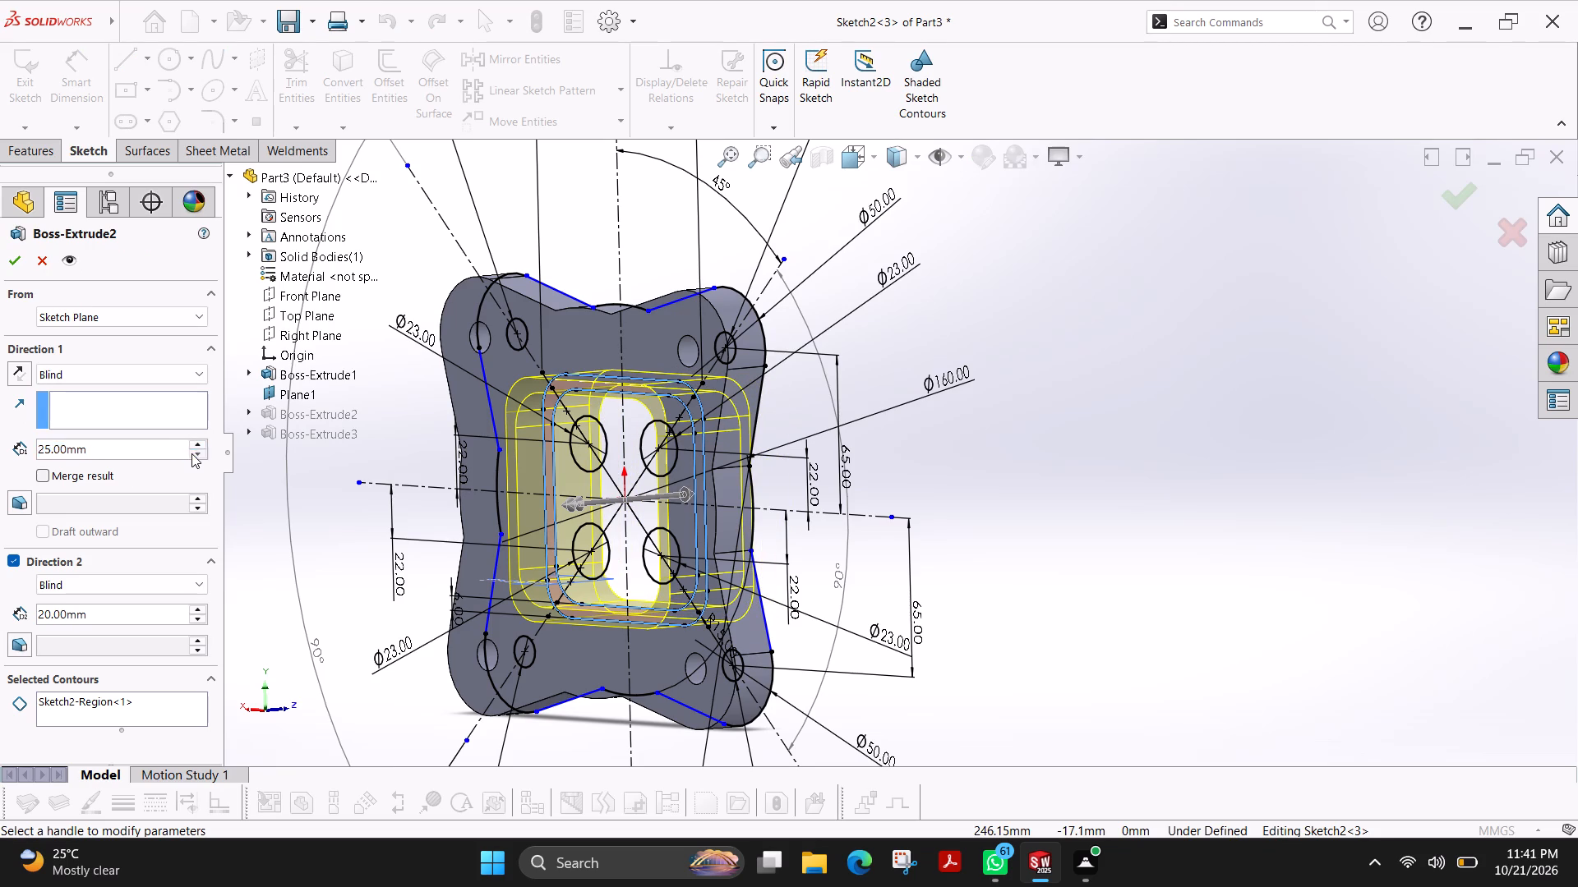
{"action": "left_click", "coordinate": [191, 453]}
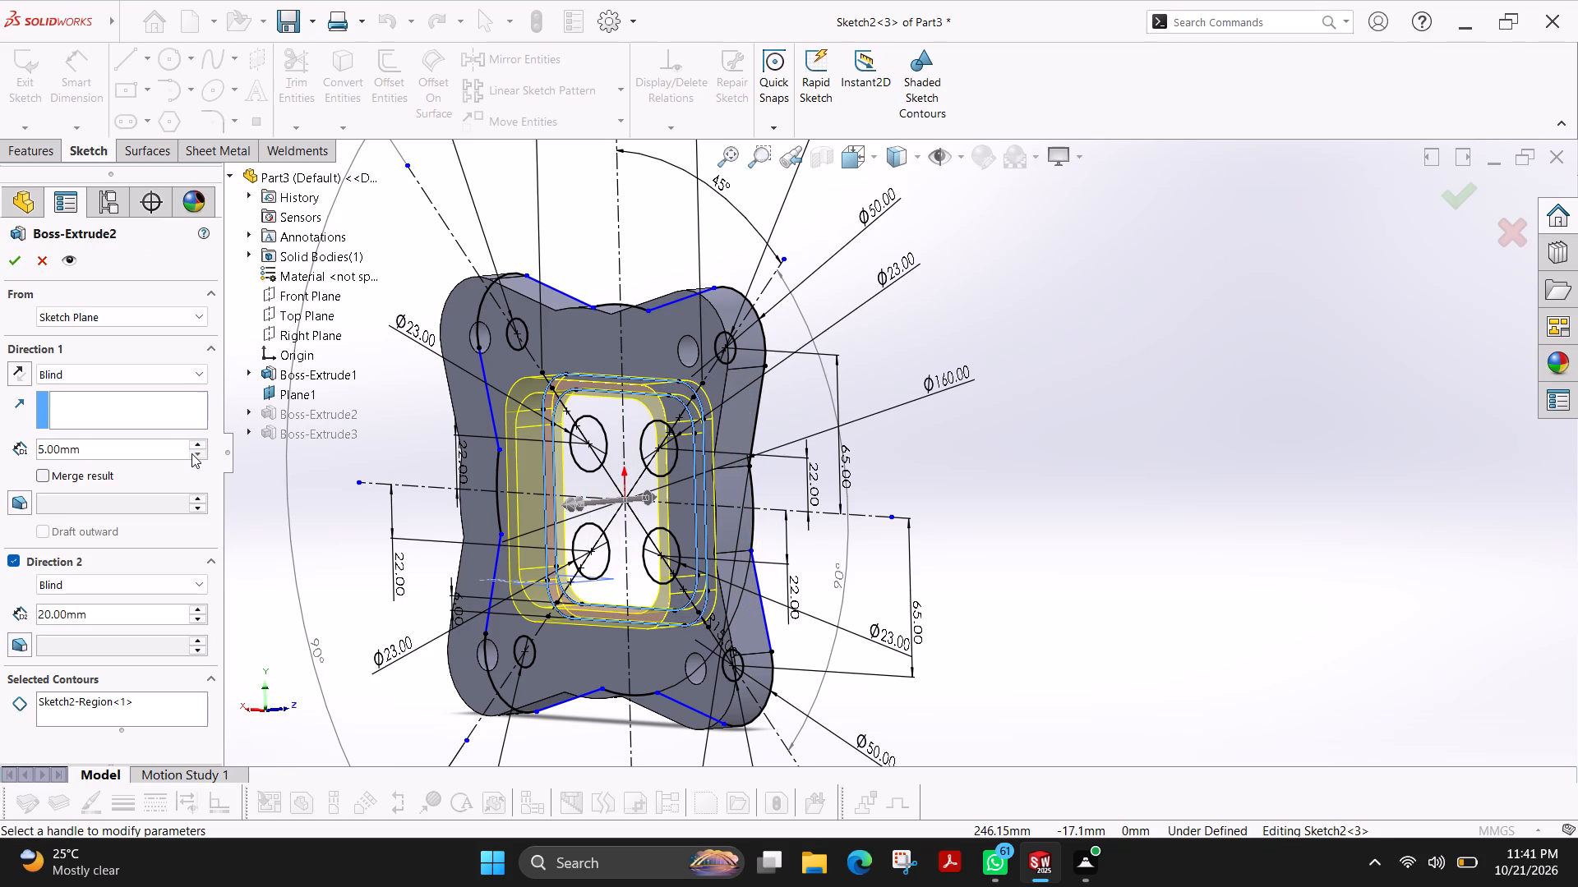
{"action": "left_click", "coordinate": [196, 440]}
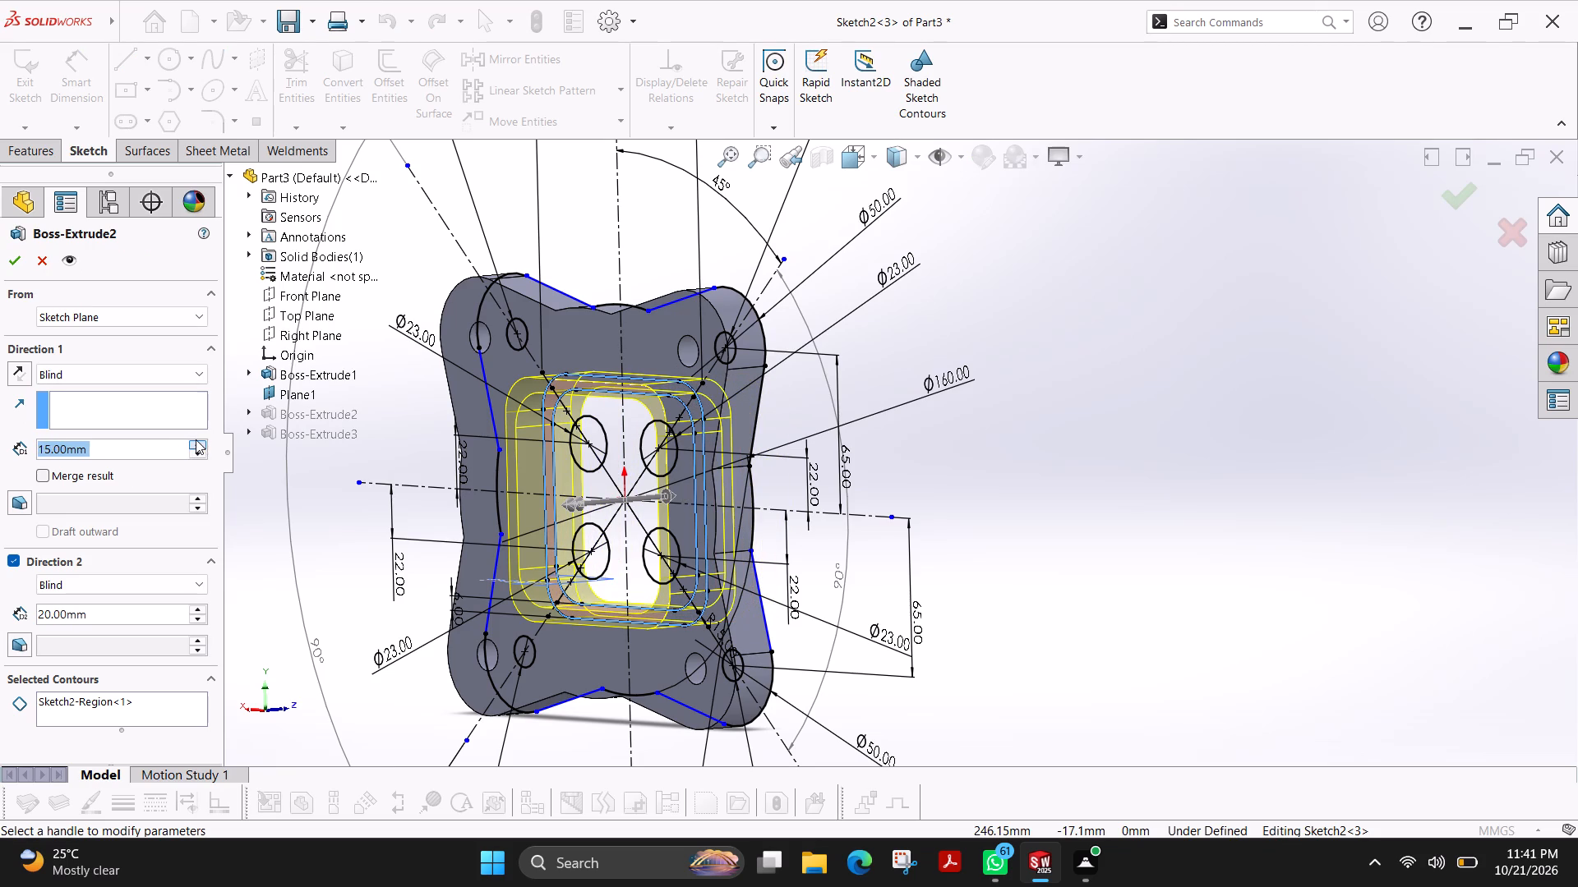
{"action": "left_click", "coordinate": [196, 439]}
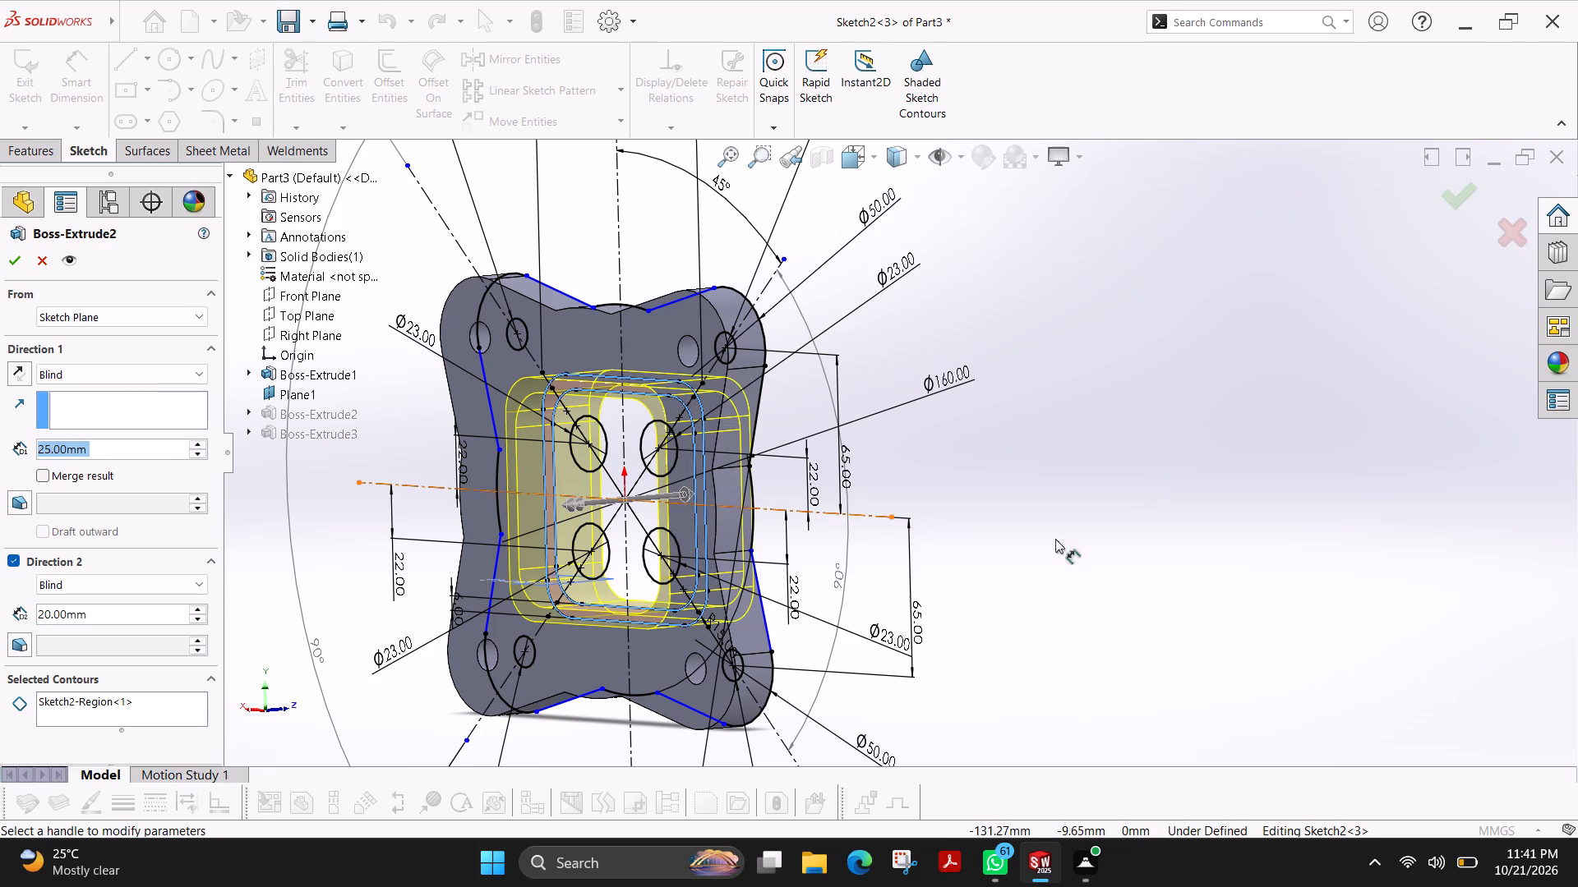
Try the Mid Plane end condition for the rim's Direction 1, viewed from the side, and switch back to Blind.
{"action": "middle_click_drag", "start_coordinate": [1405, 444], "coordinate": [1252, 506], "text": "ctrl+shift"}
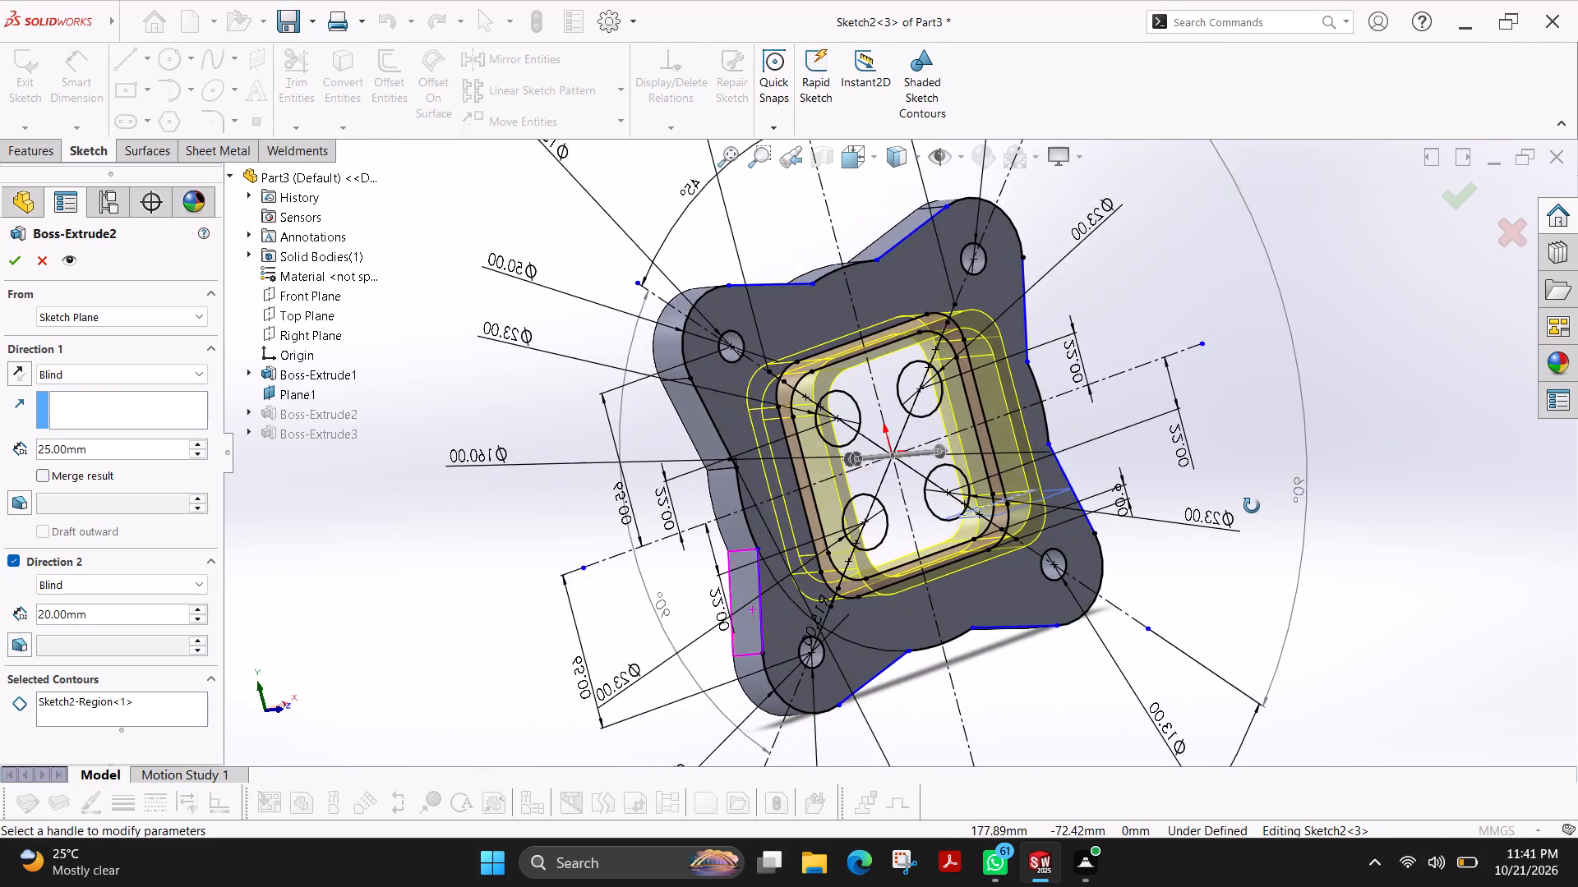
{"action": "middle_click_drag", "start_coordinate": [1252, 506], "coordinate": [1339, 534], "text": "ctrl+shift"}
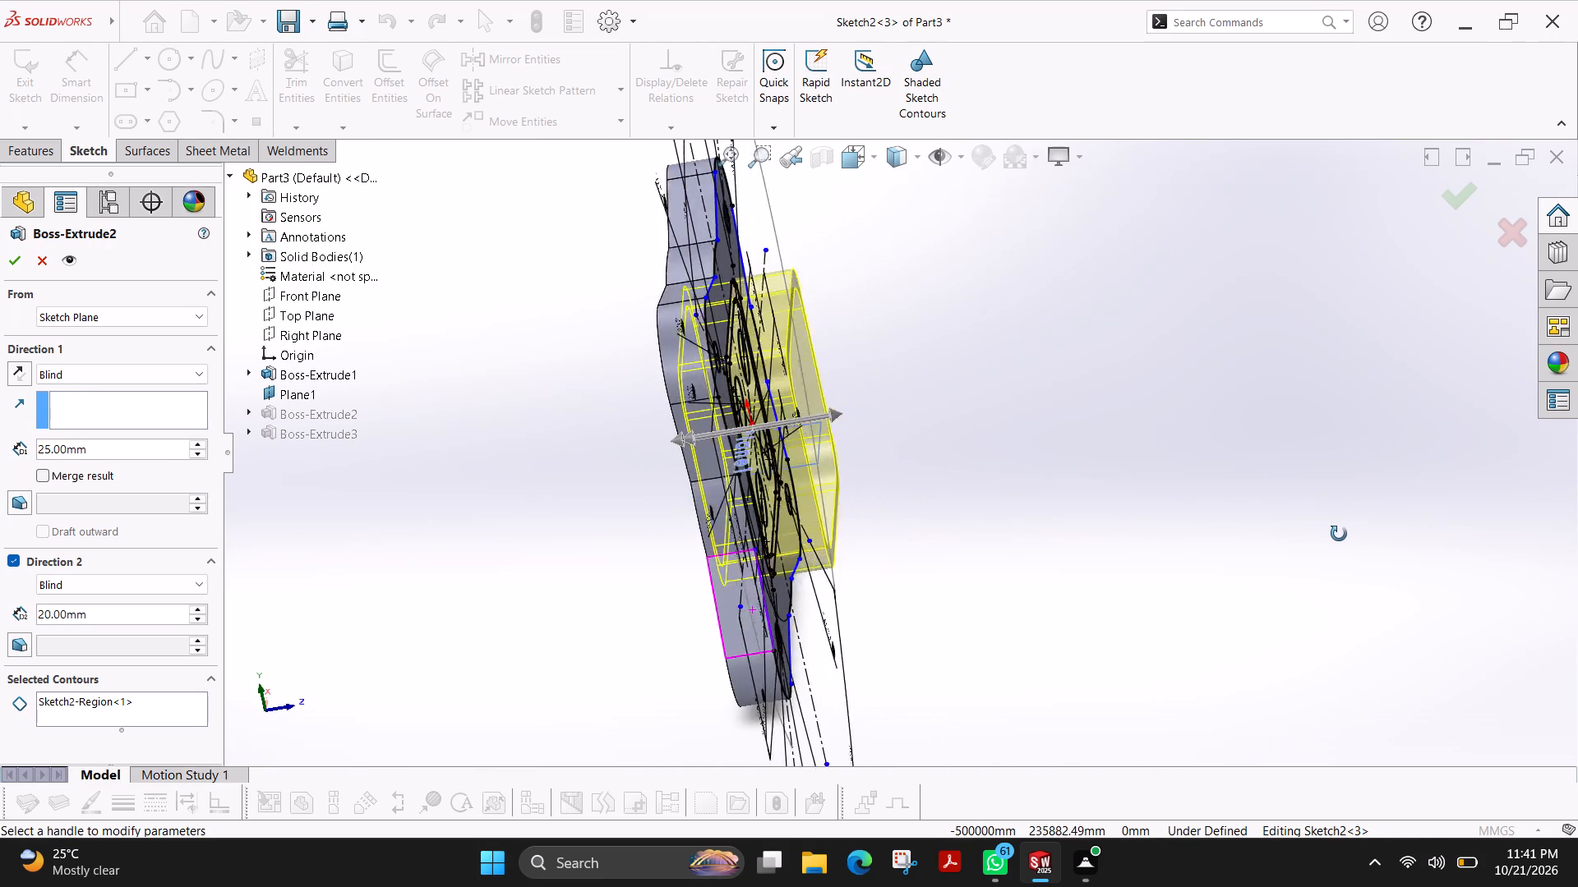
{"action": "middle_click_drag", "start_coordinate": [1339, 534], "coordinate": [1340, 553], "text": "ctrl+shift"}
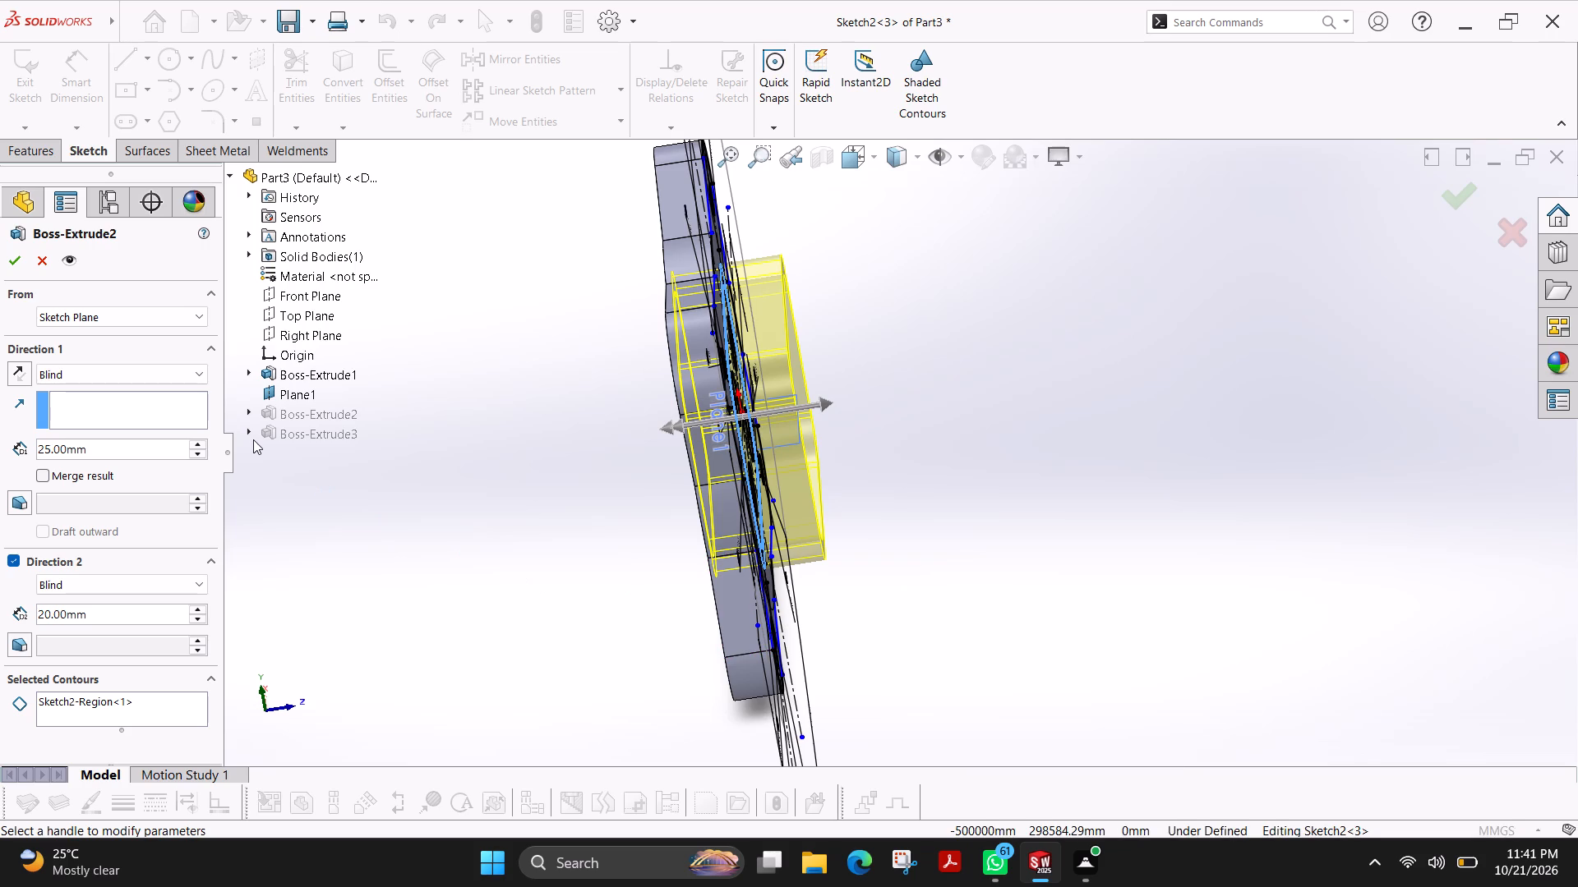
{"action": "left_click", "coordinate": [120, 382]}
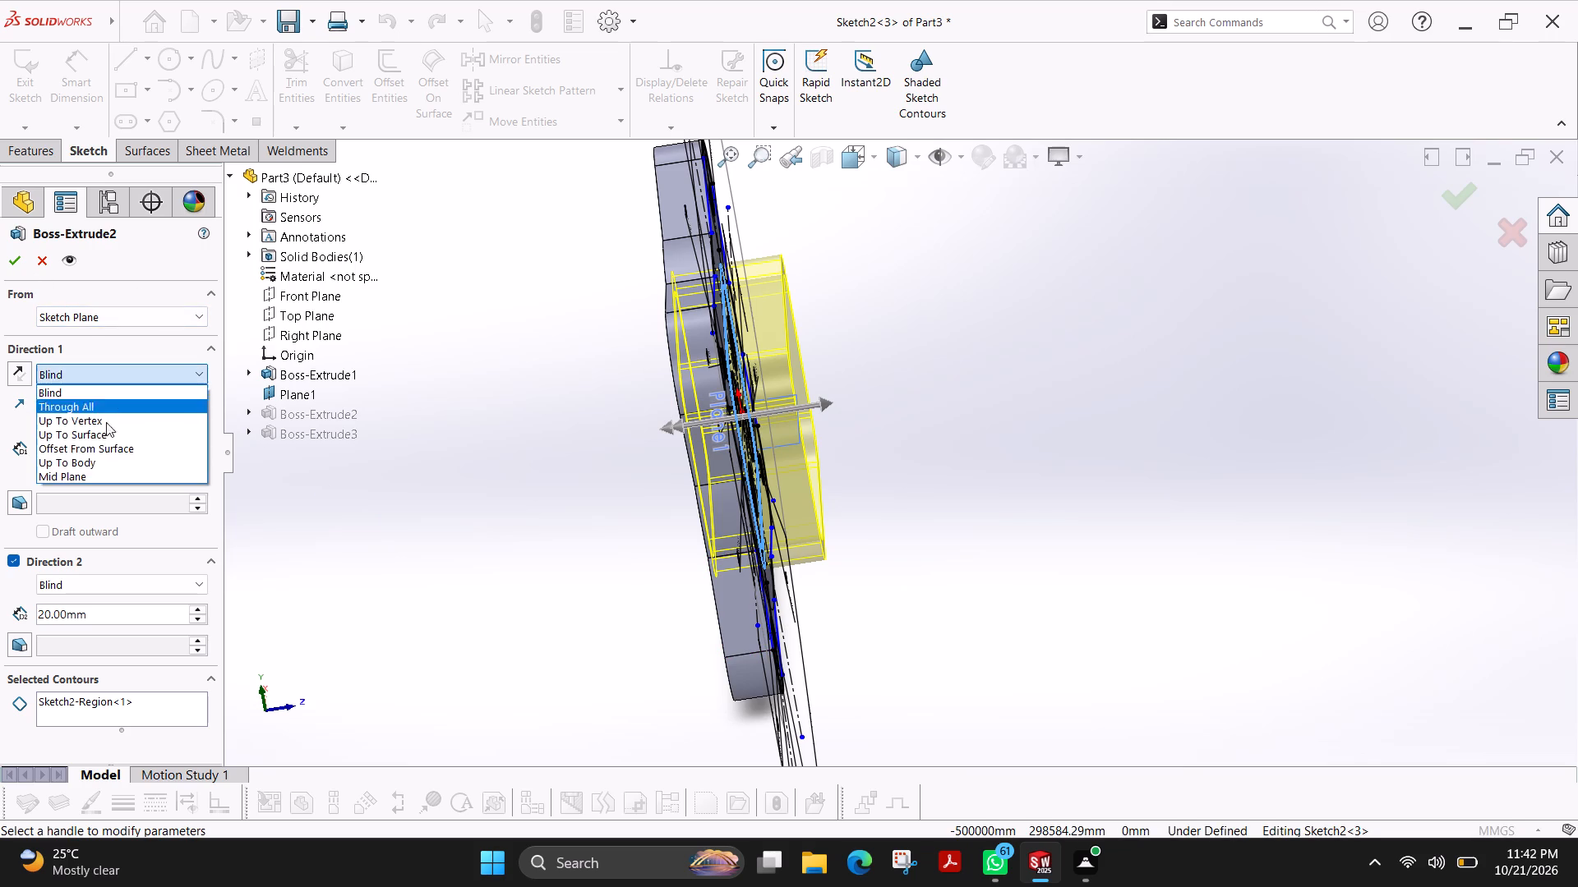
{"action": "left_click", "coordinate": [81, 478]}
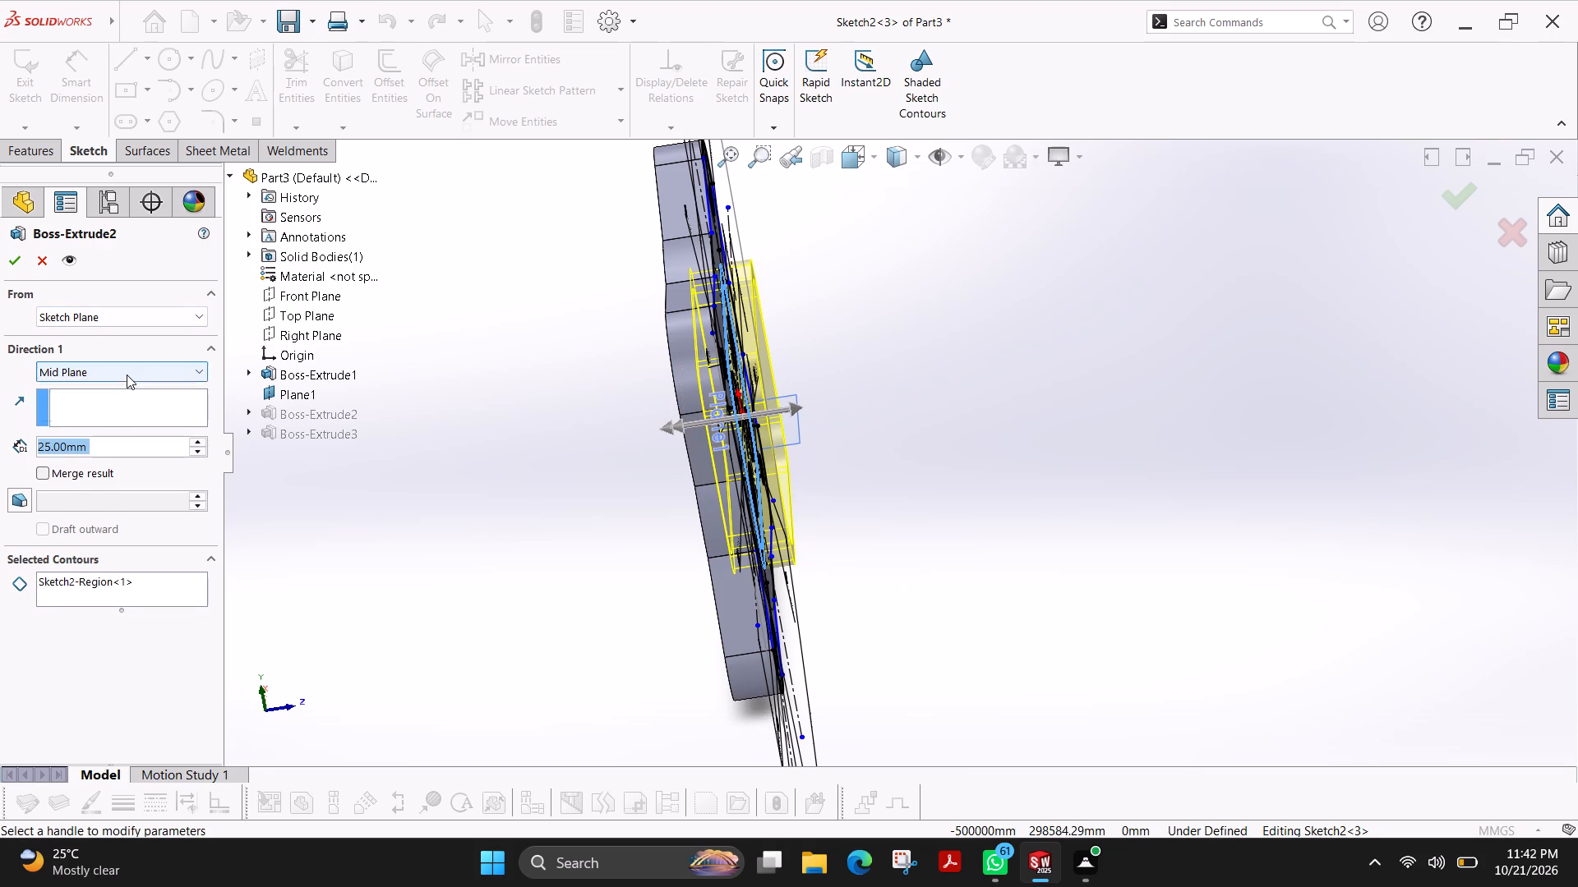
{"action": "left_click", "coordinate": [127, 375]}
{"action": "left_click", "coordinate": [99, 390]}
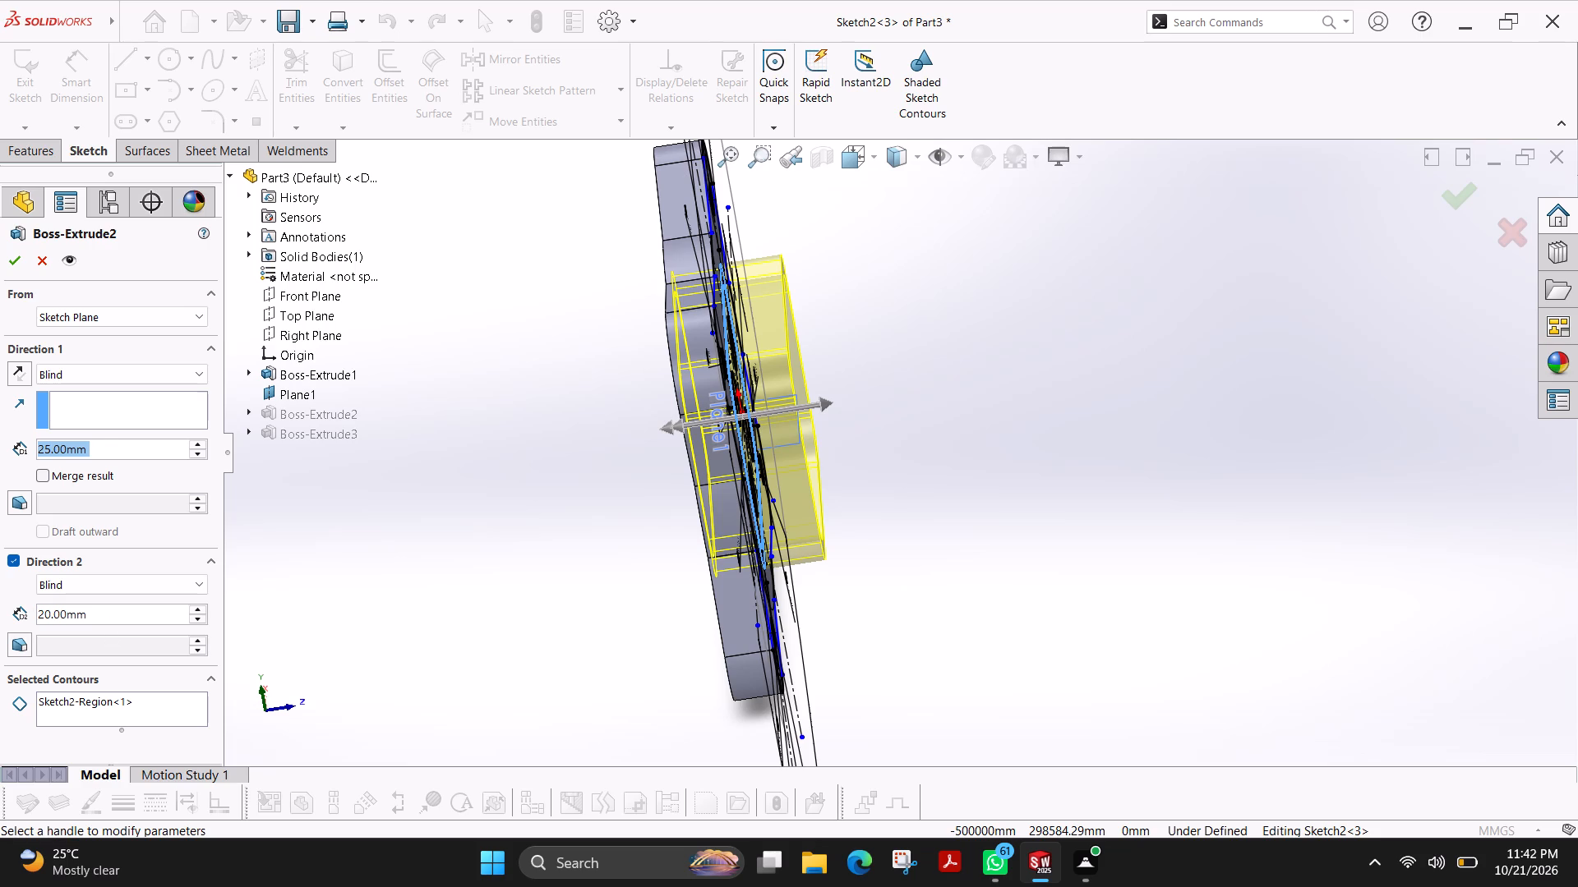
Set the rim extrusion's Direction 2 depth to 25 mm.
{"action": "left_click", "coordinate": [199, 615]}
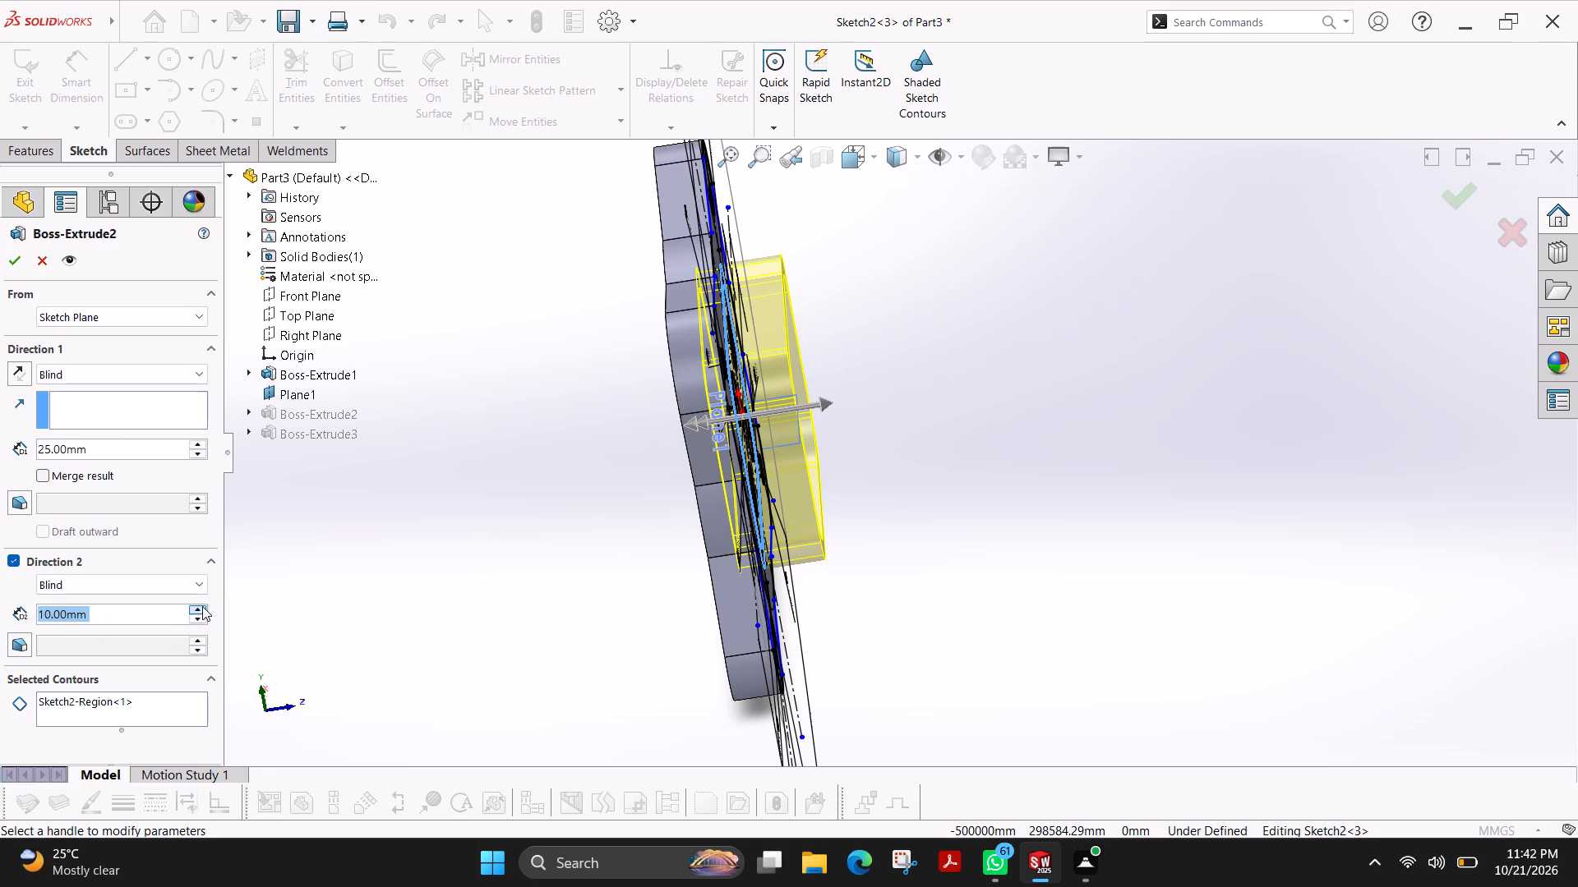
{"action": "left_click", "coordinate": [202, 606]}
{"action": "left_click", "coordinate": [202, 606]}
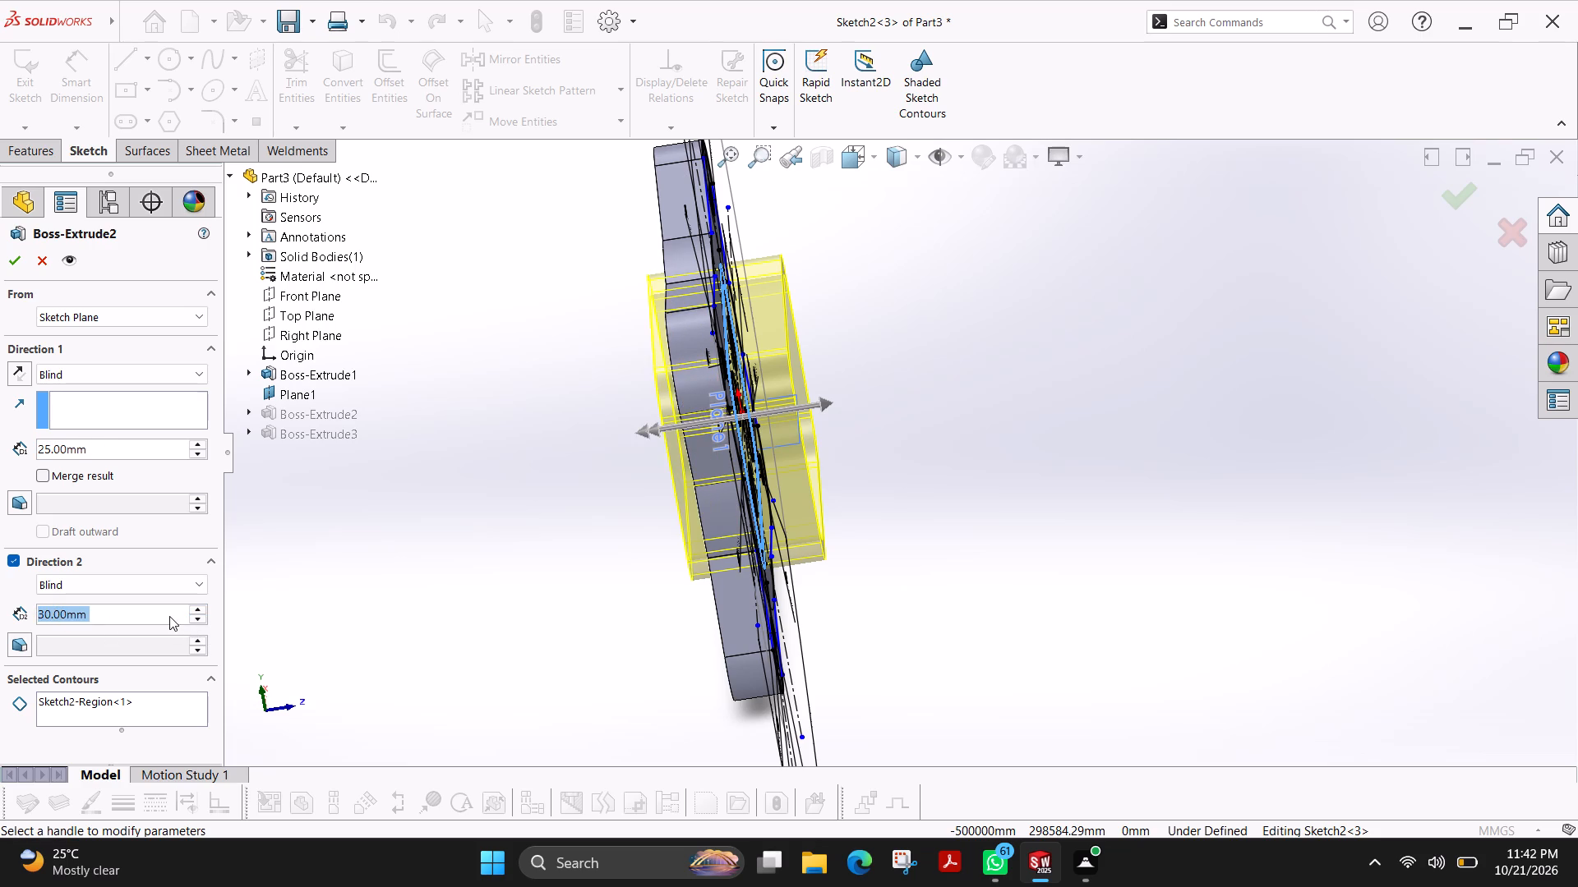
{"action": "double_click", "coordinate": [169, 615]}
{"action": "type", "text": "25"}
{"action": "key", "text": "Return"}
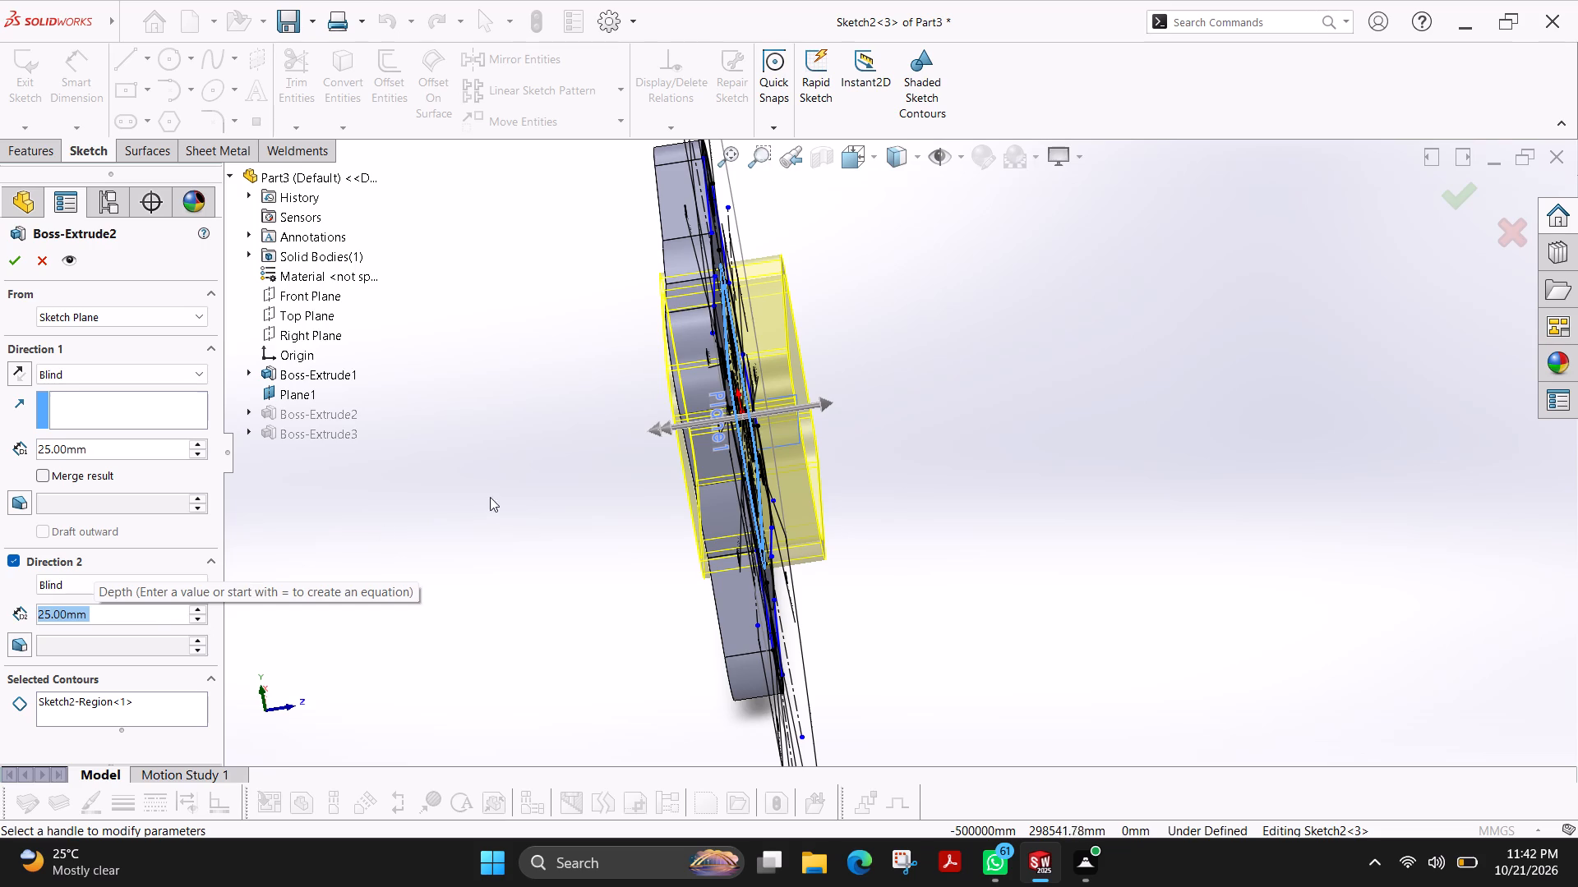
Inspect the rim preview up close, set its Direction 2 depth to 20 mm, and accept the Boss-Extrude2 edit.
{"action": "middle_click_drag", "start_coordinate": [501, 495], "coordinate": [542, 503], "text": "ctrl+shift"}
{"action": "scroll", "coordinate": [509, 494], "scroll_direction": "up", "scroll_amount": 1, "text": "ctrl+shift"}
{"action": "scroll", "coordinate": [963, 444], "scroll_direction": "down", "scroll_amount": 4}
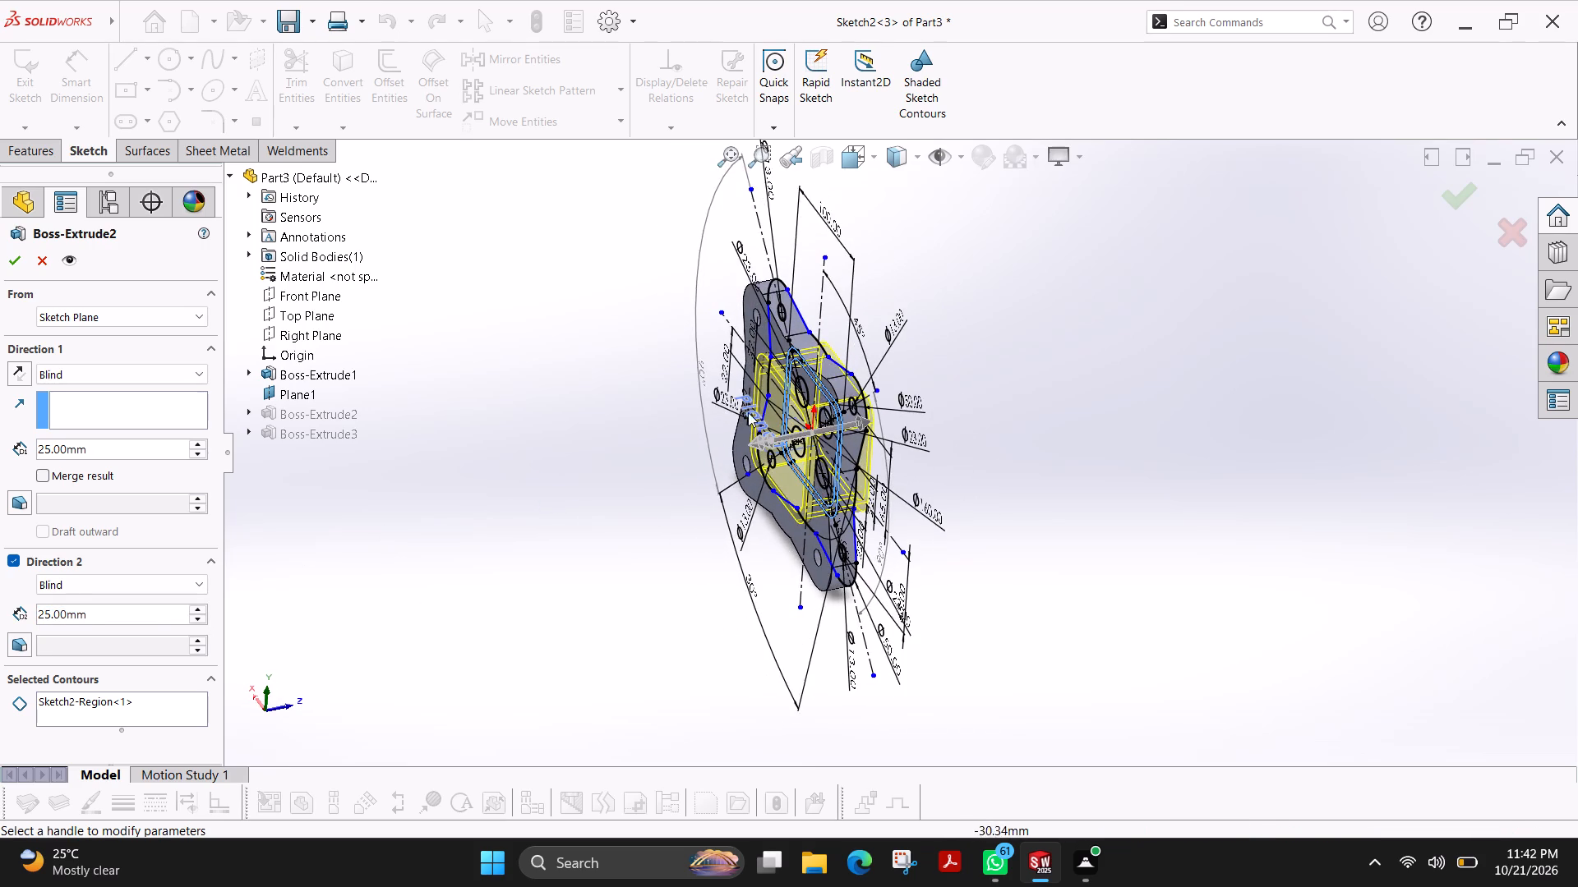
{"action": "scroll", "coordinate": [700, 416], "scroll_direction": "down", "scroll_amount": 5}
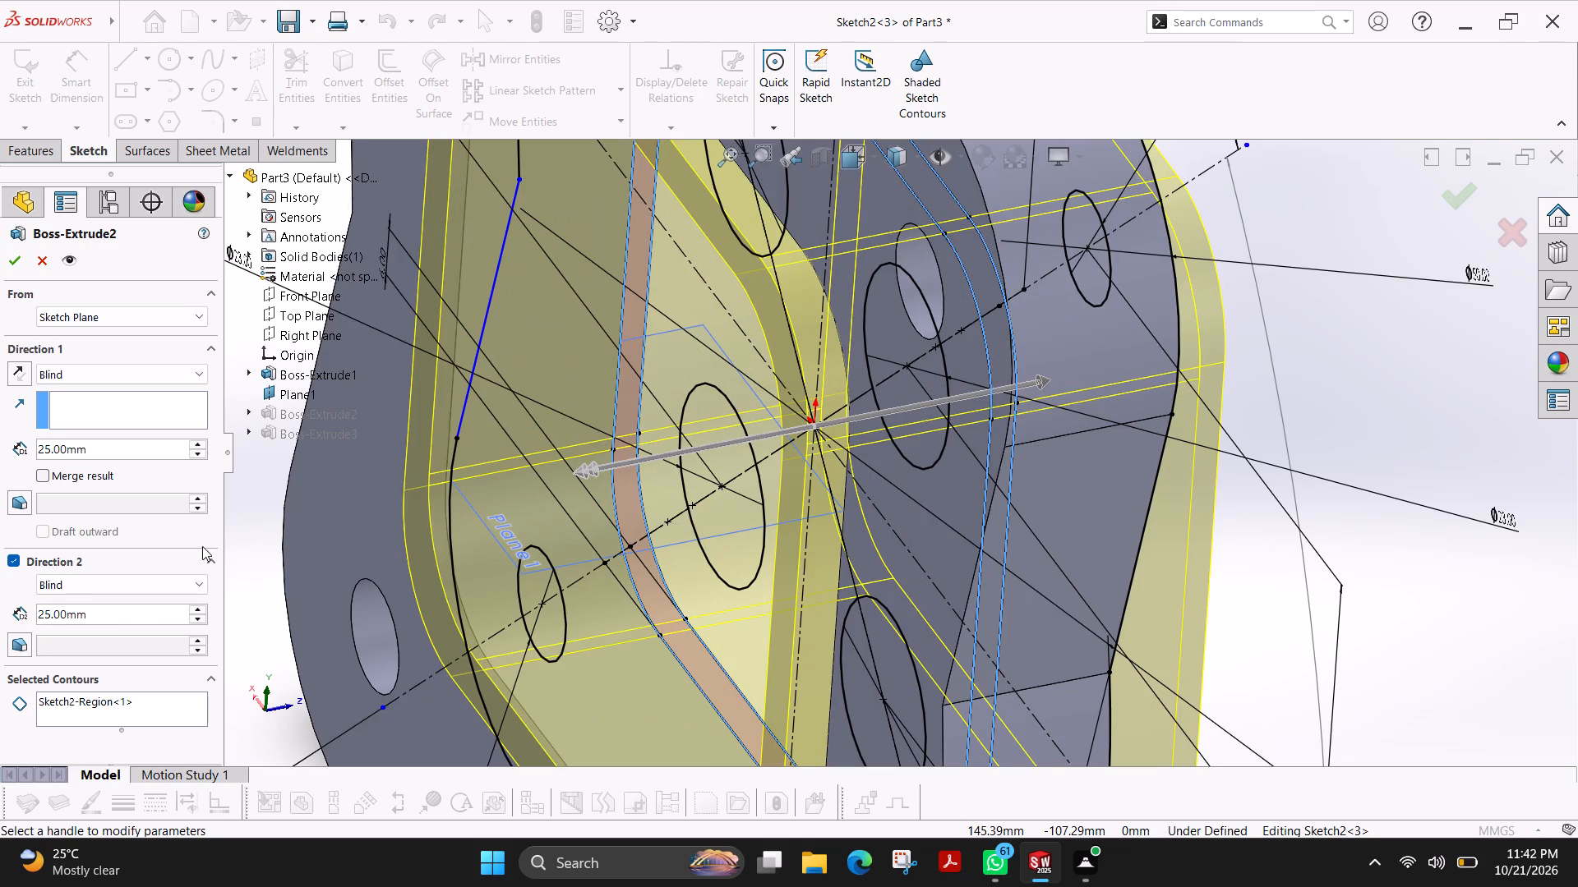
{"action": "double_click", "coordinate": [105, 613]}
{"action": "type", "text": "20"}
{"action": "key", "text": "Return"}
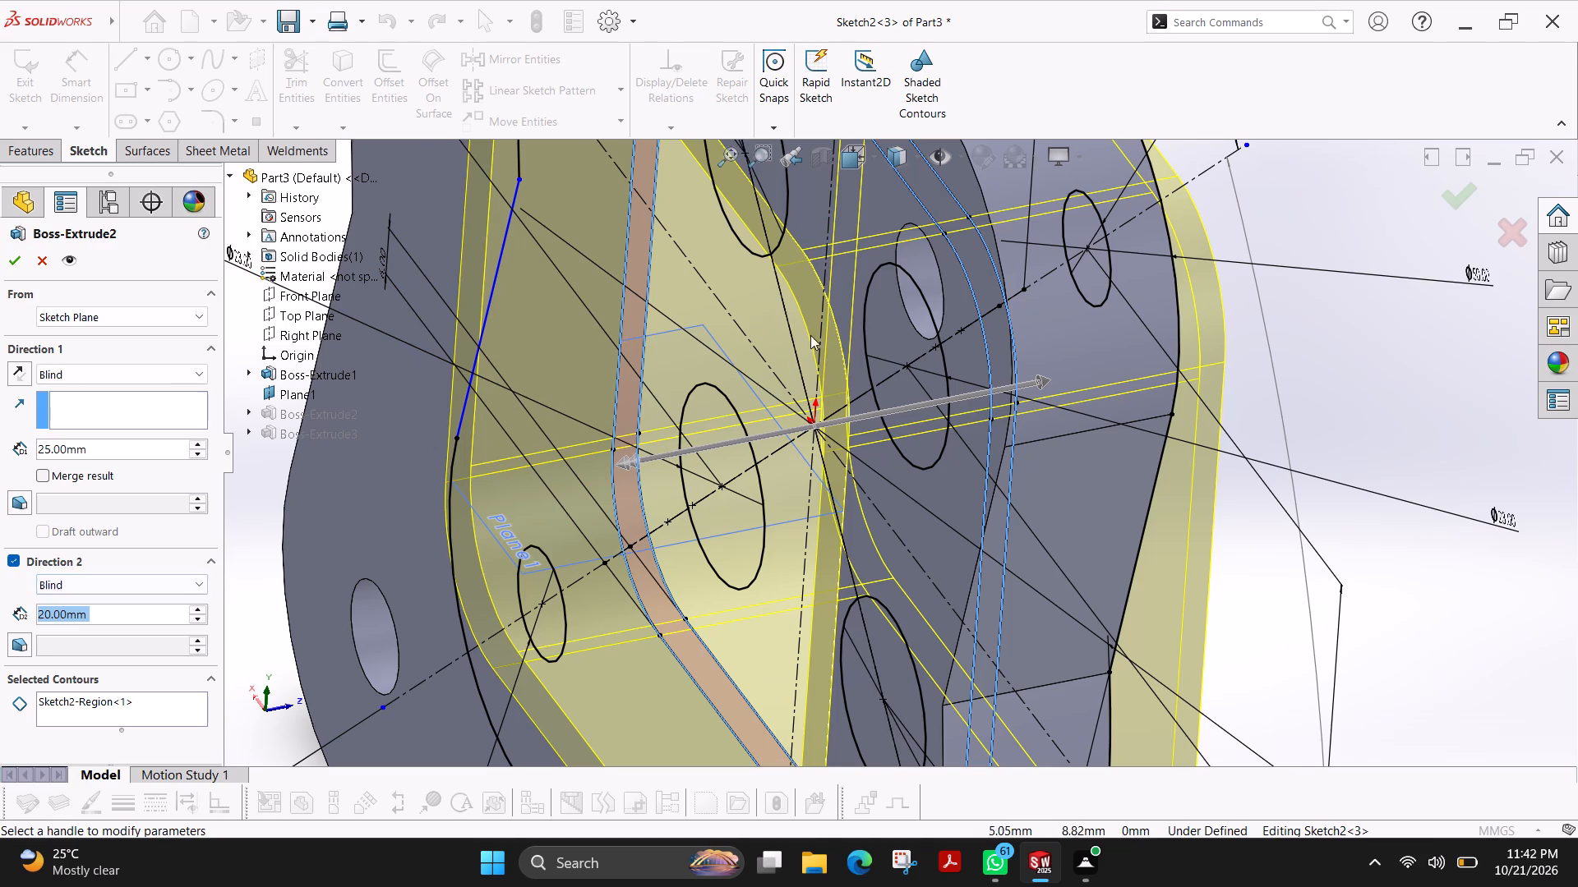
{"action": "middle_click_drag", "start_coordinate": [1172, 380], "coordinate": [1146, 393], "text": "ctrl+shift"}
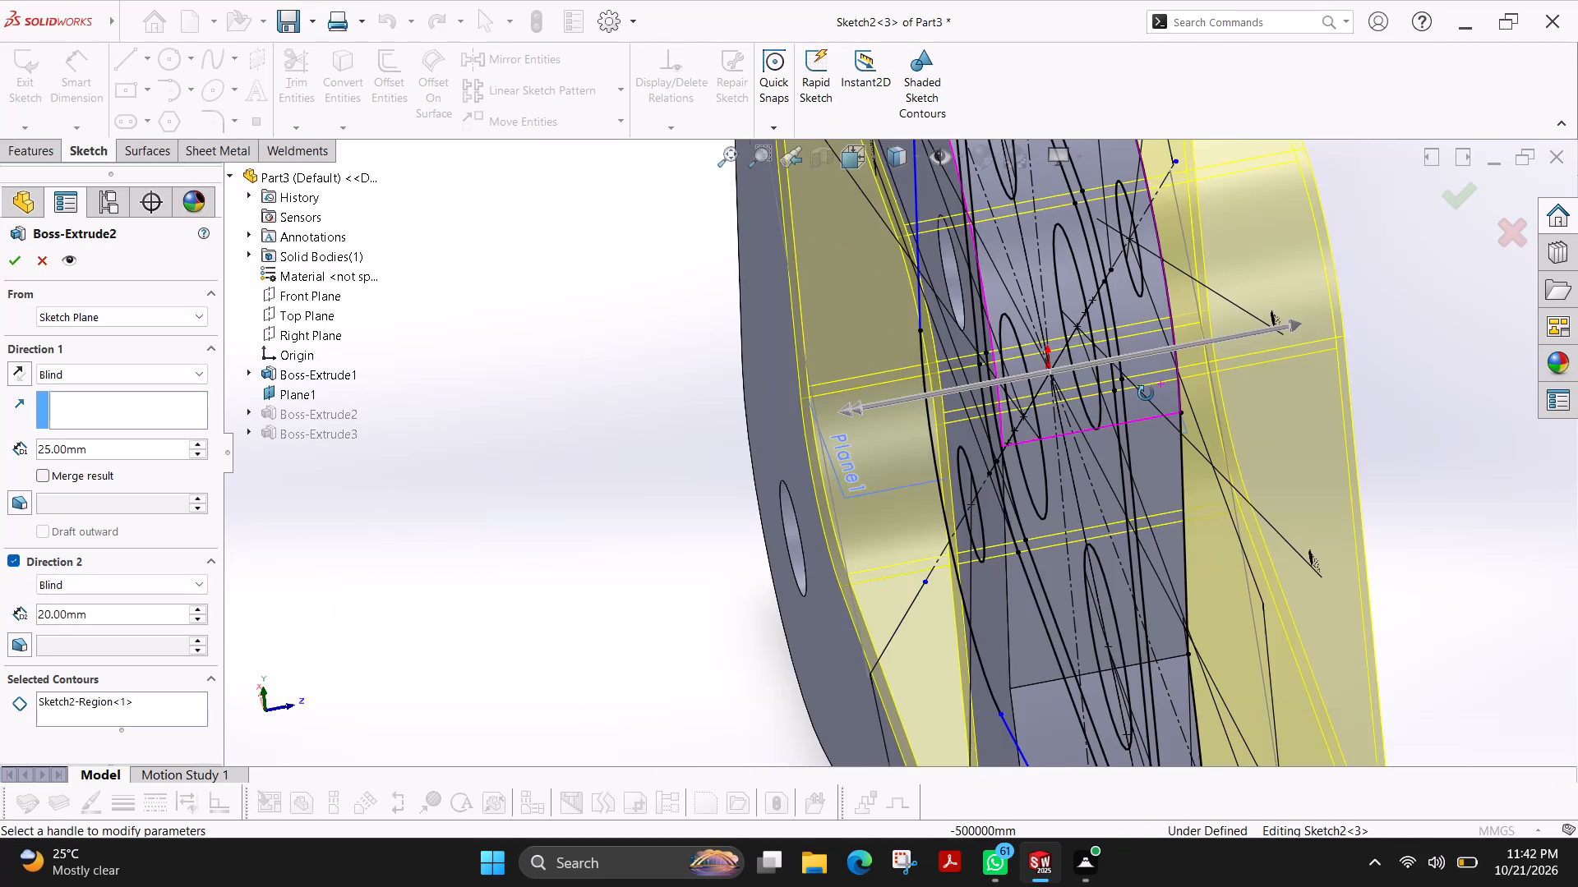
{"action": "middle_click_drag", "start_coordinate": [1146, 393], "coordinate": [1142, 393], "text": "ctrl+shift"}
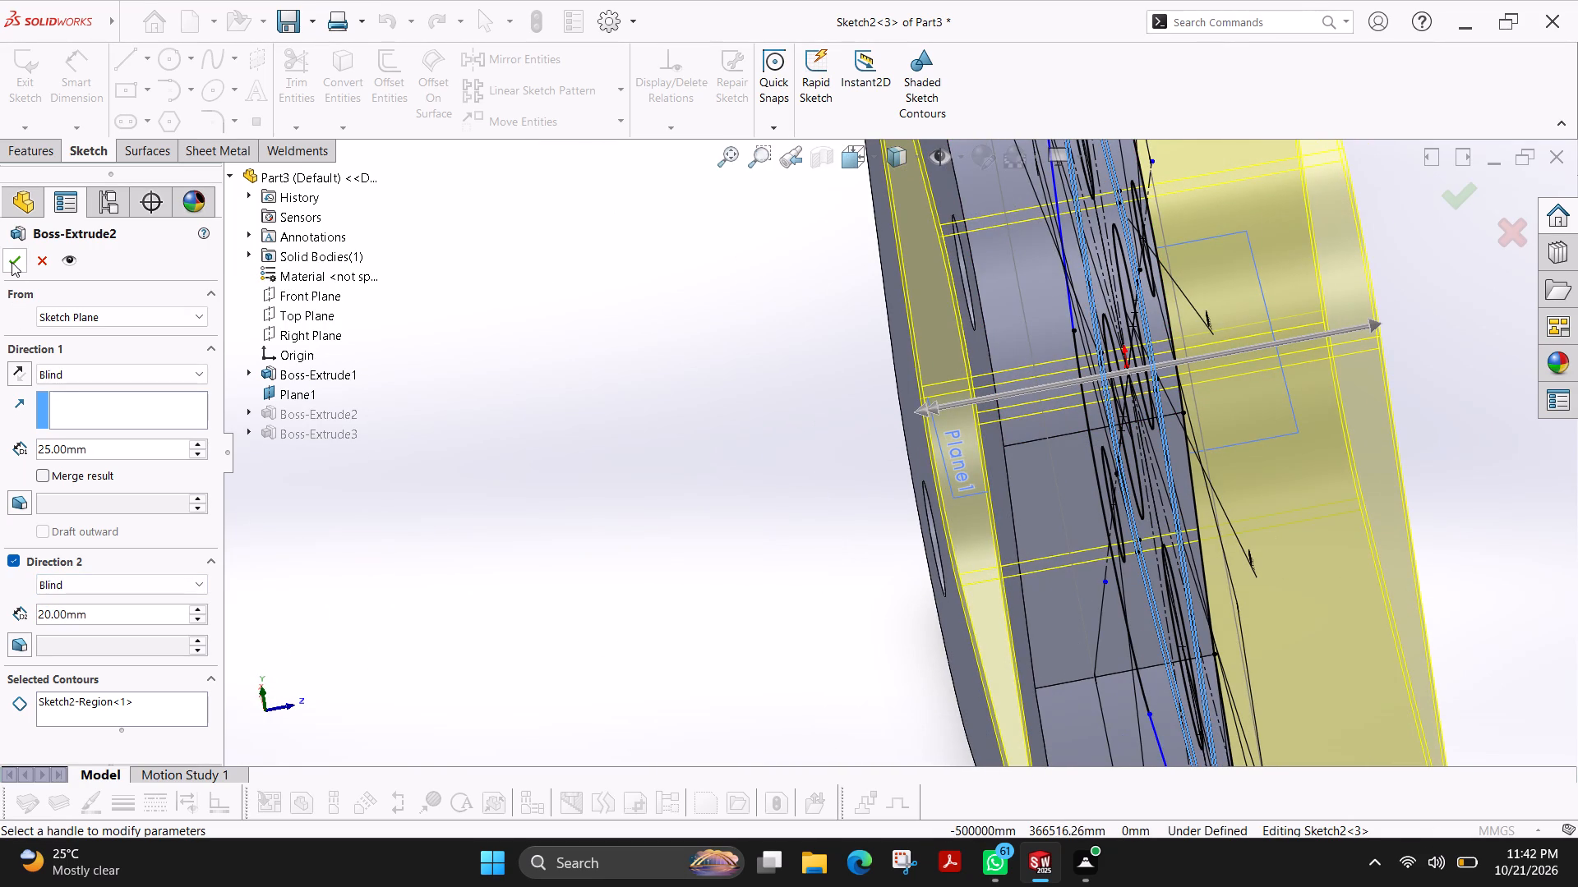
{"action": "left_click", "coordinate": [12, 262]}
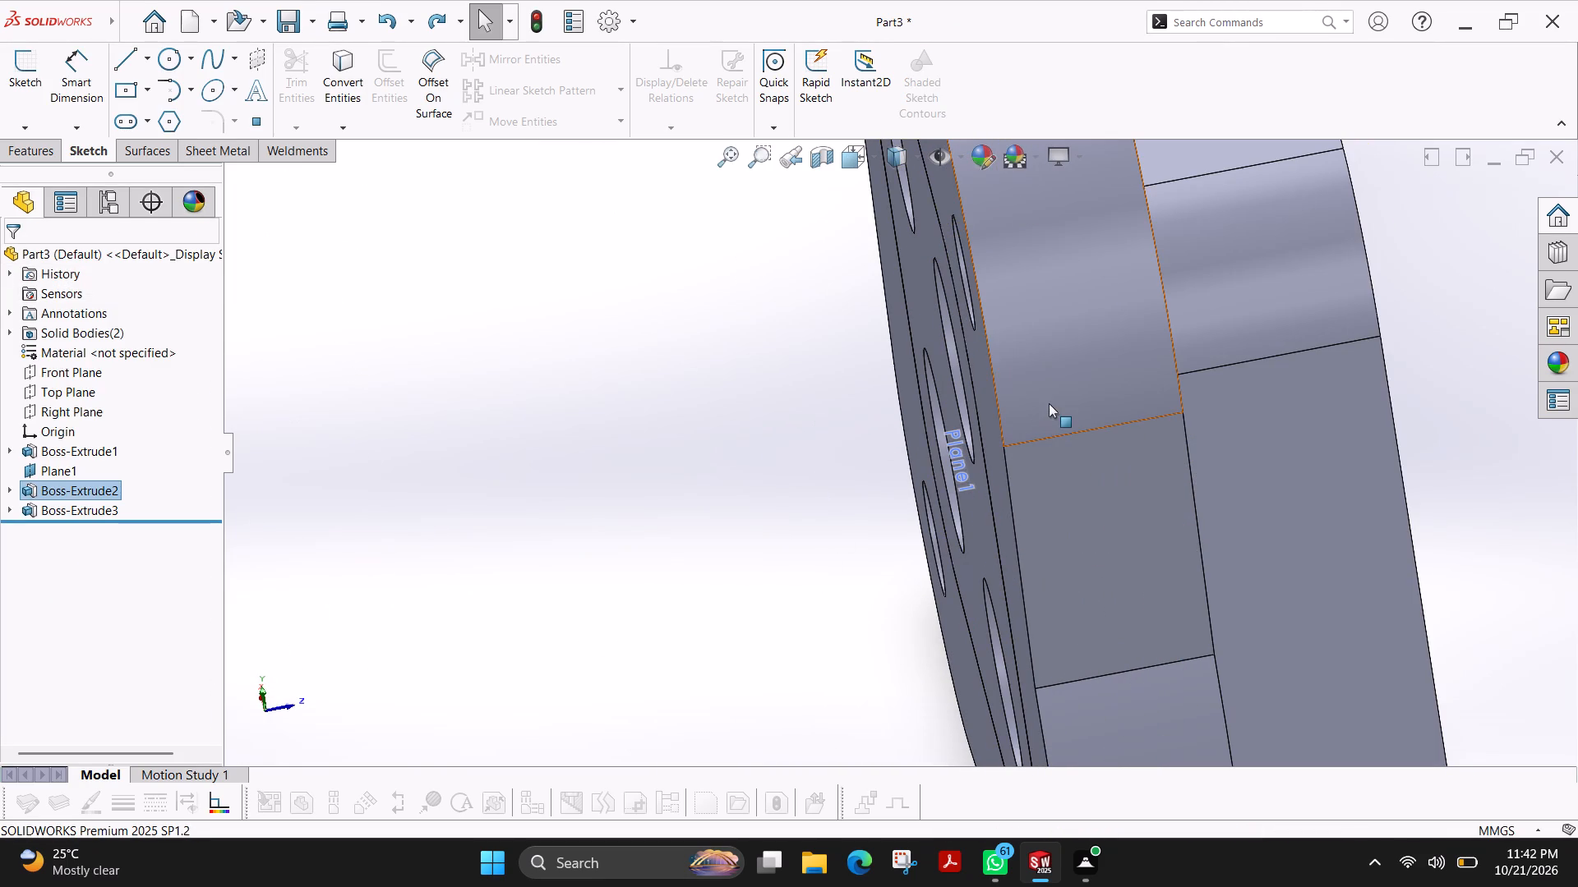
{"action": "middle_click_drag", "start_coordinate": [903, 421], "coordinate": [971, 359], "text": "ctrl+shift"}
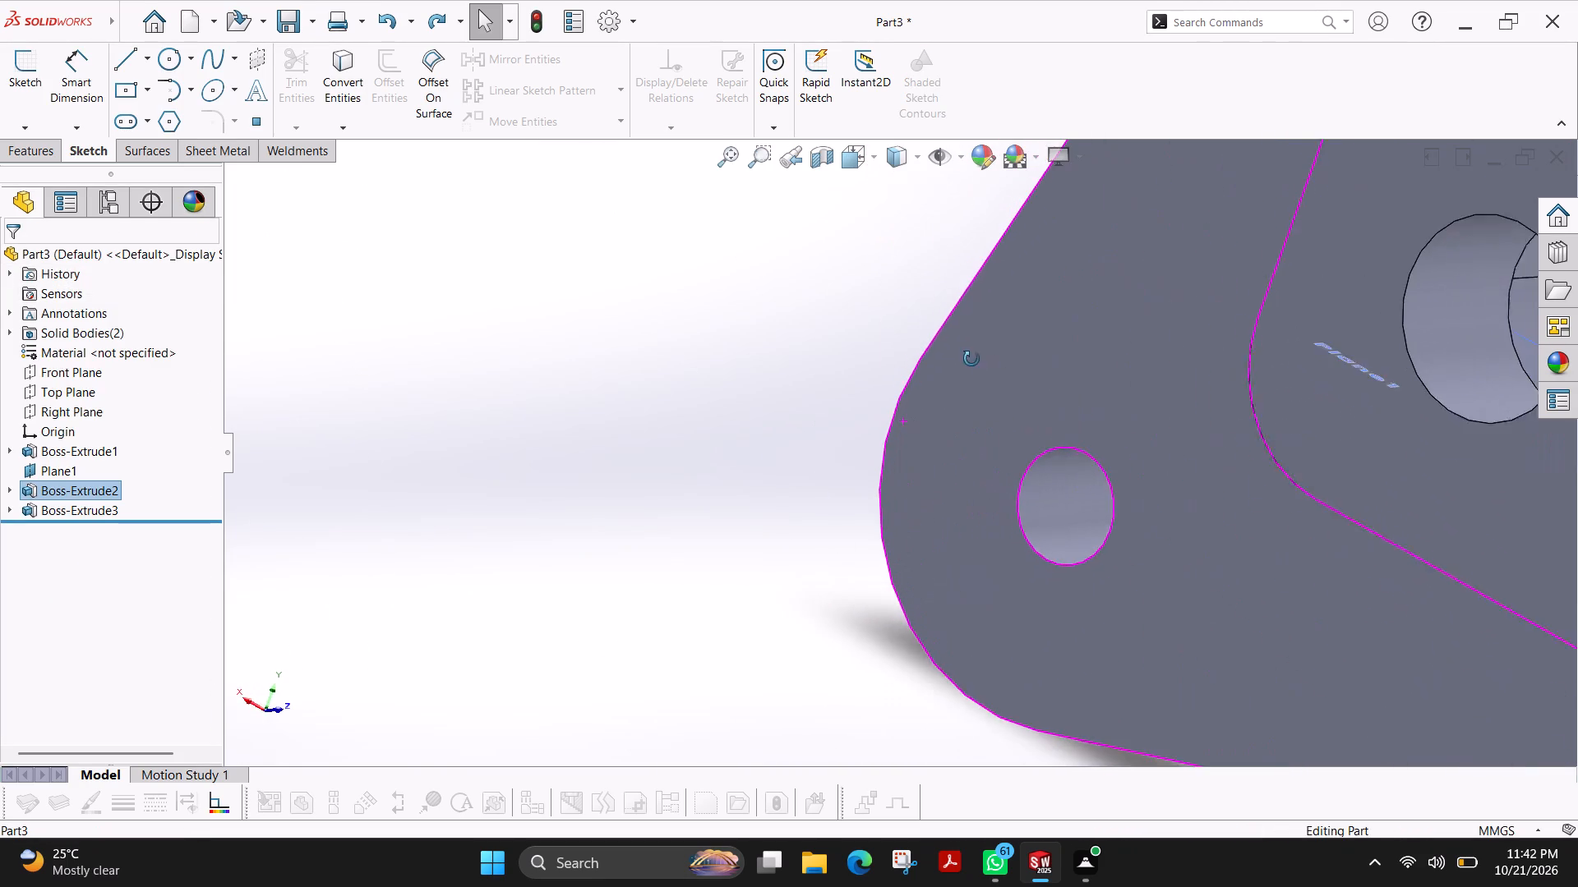
Examine the back of the plate, checking the edges and faces where the rim extrusion meets the base.
{"action": "middle_click_drag", "start_coordinate": [971, 359], "coordinate": [970, 359], "text": "ctrl+shift"}
{"action": "scroll", "coordinate": [970, 359], "scroll_direction": "up", "scroll_amount": 8}
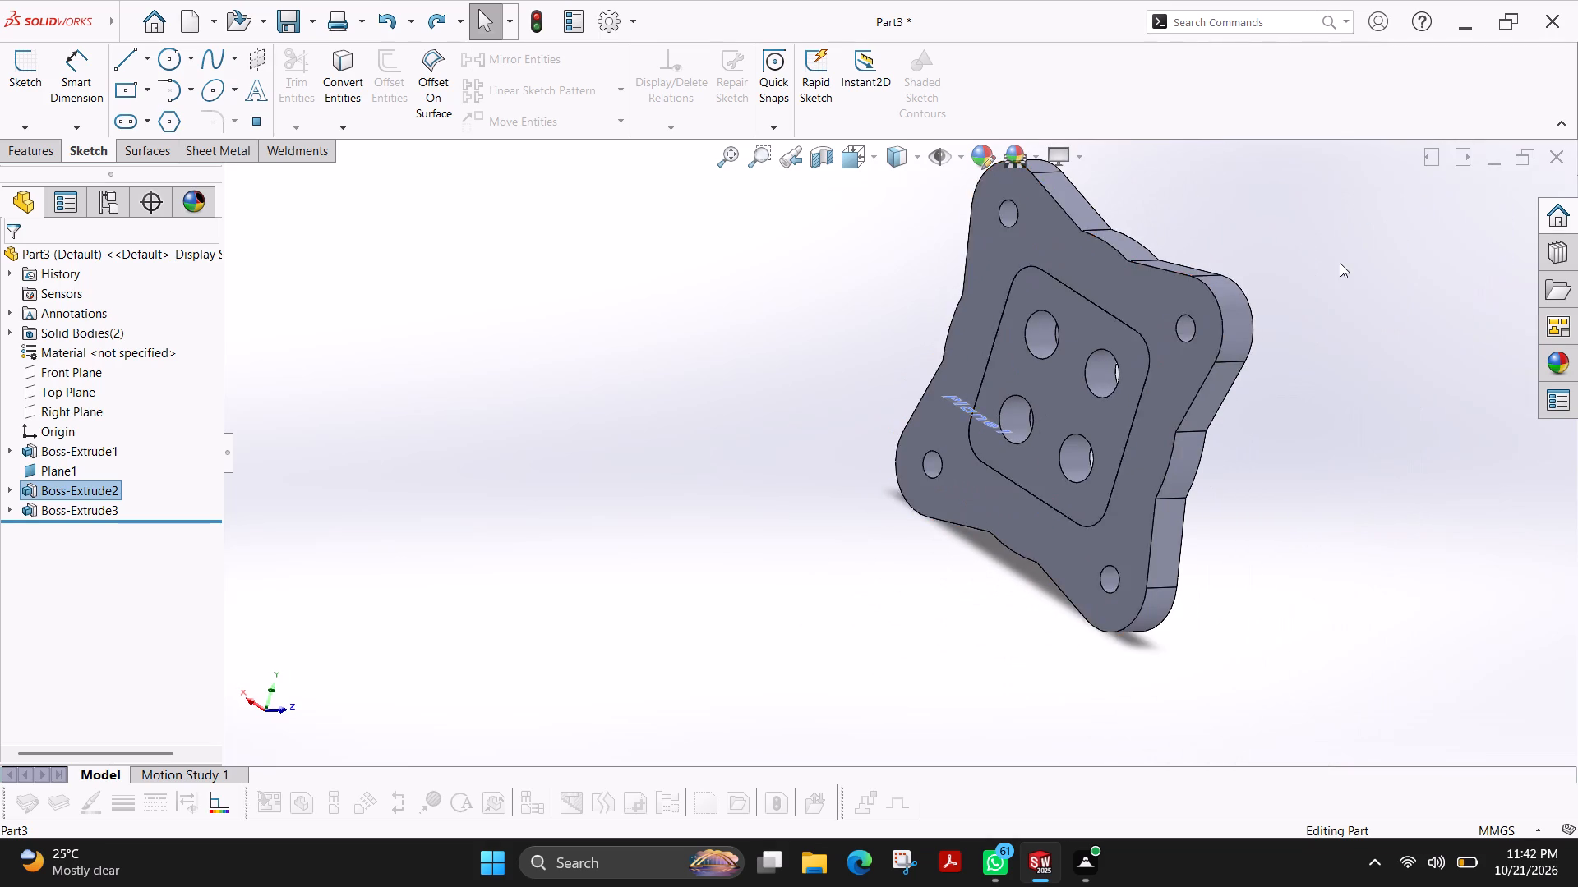
{"action": "scroll", "coordinate": [1340, 263], "scroll_direction": "up", "scroll_amount": 1, "text": "ctrl+shift"}
{"action": "middle_click_drag", "start_coordinate": [1340, 264], "coordinate": [1241, 210], "text": "ctrl+shift"}
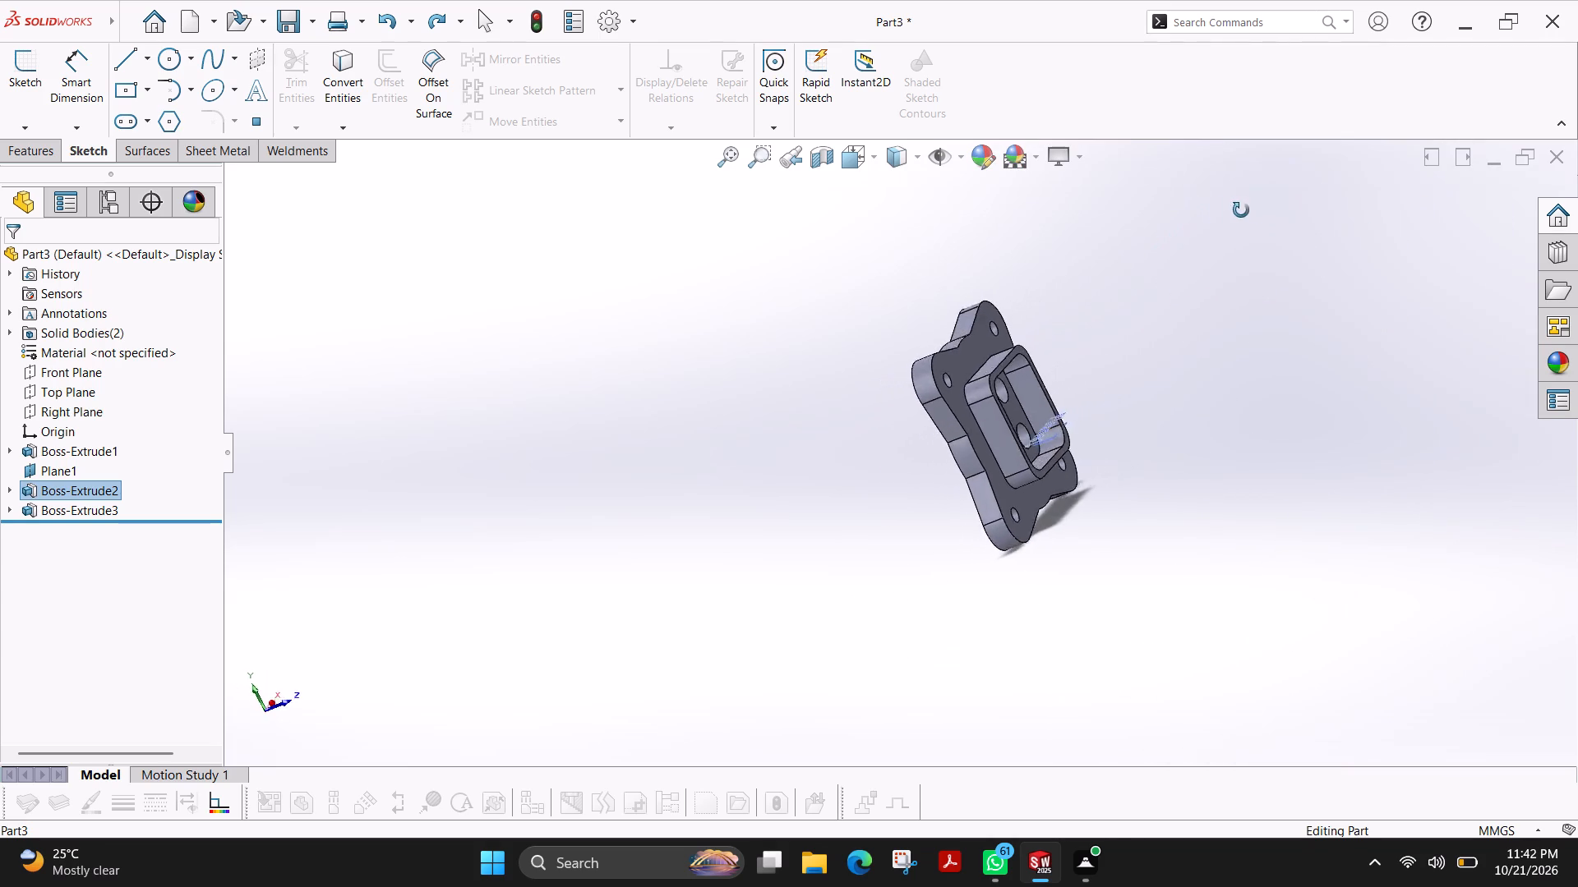
{"action": "middle_click_drag", "start_coordinate": [1241, 210], "coordinate": [1368, 172], "text": "ctrl+shift"}
{"action": "scroll", "coordinate": [1081, 339], "scroll_direction": "down", "scroll_amount": 4}
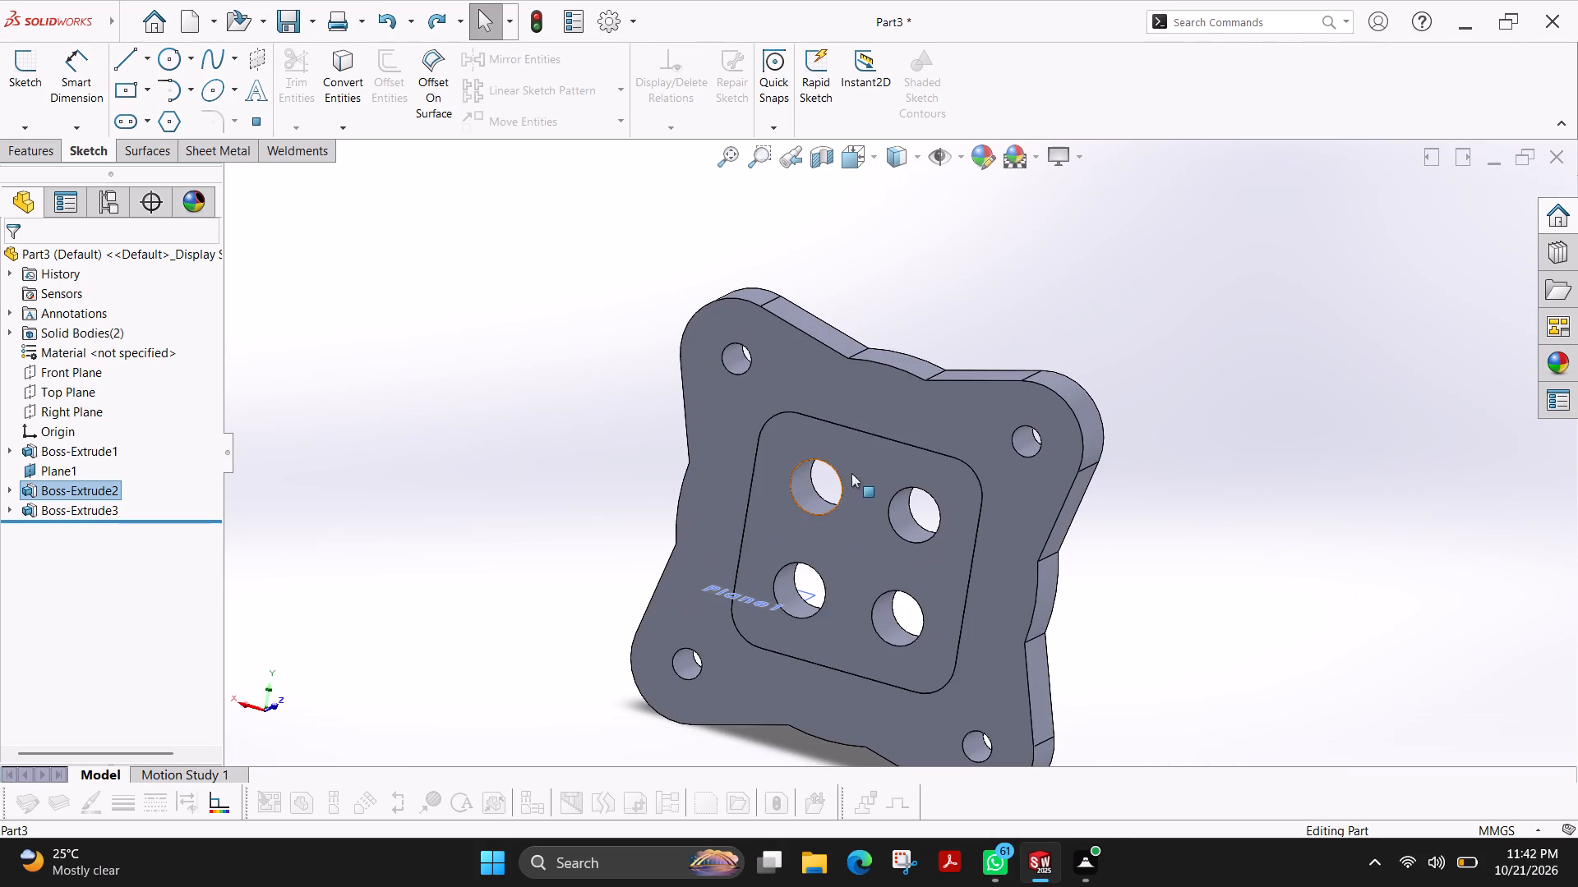
{"action": "left_click", "coordinate": [890, 439]}
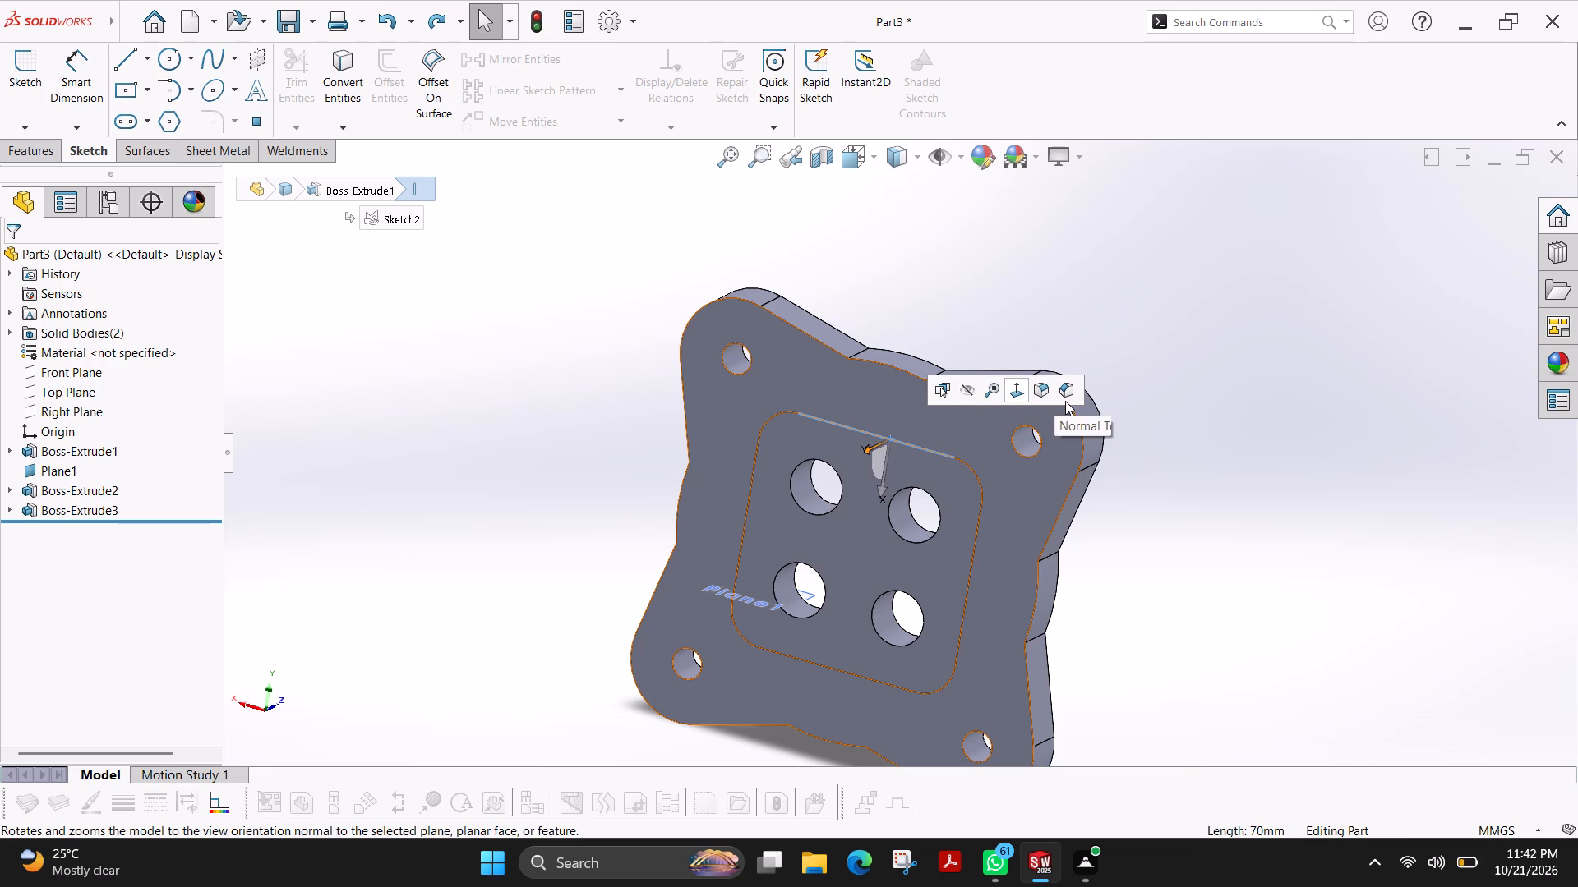
{"action": "key", "text": "Escape"}
{"action": "key", "text": "Escape"}
{"action": "left_click", "coordinate": [947, 418]}
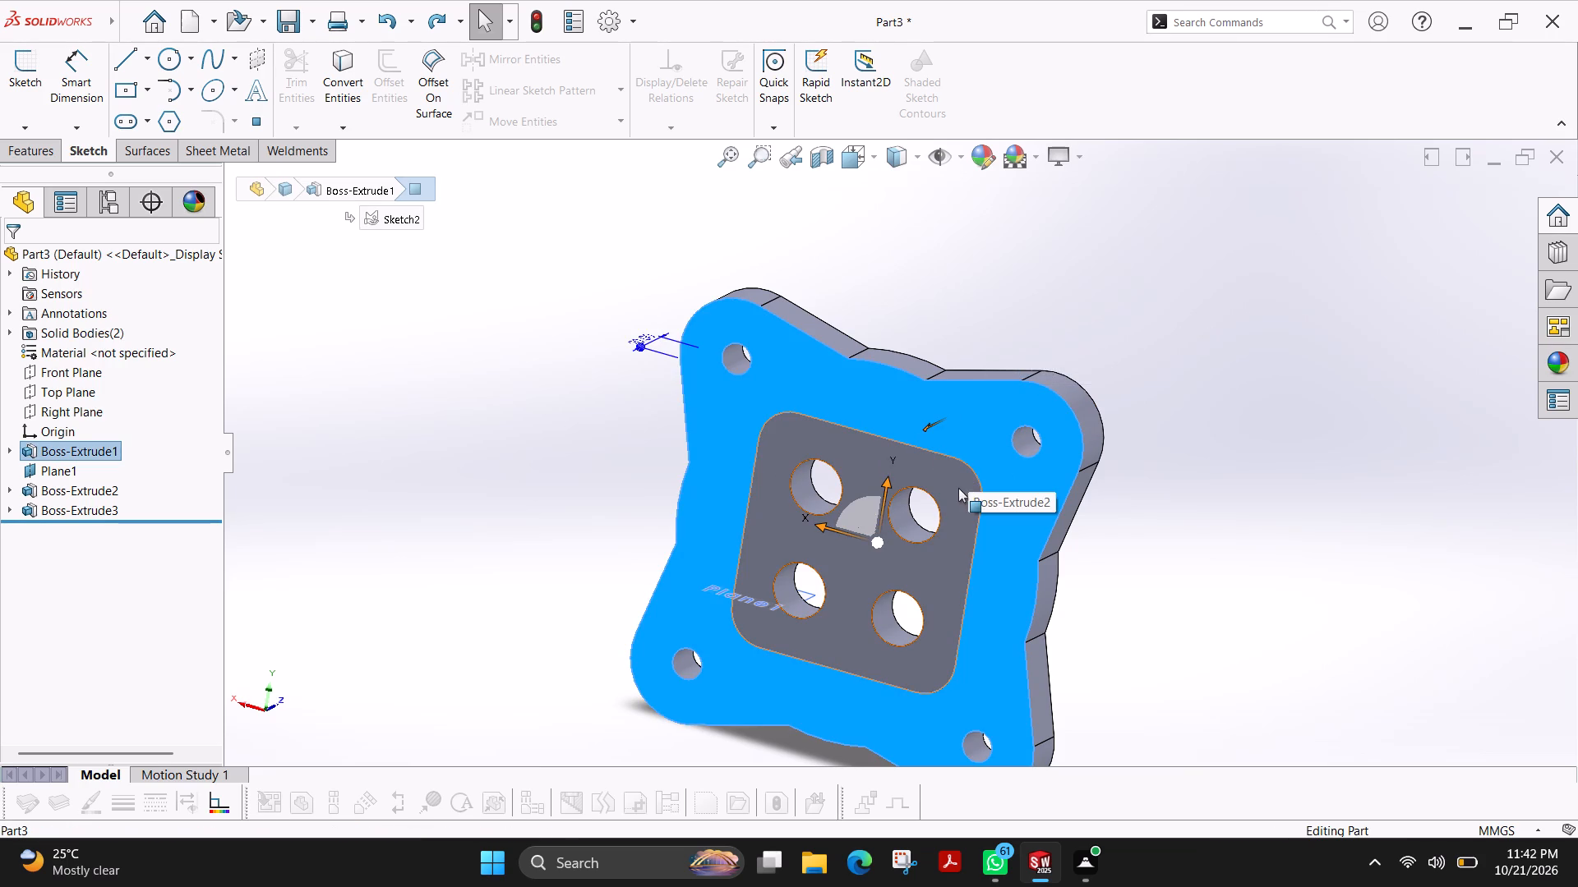
{"action": "left_click", "coordinate": [976, 476]}
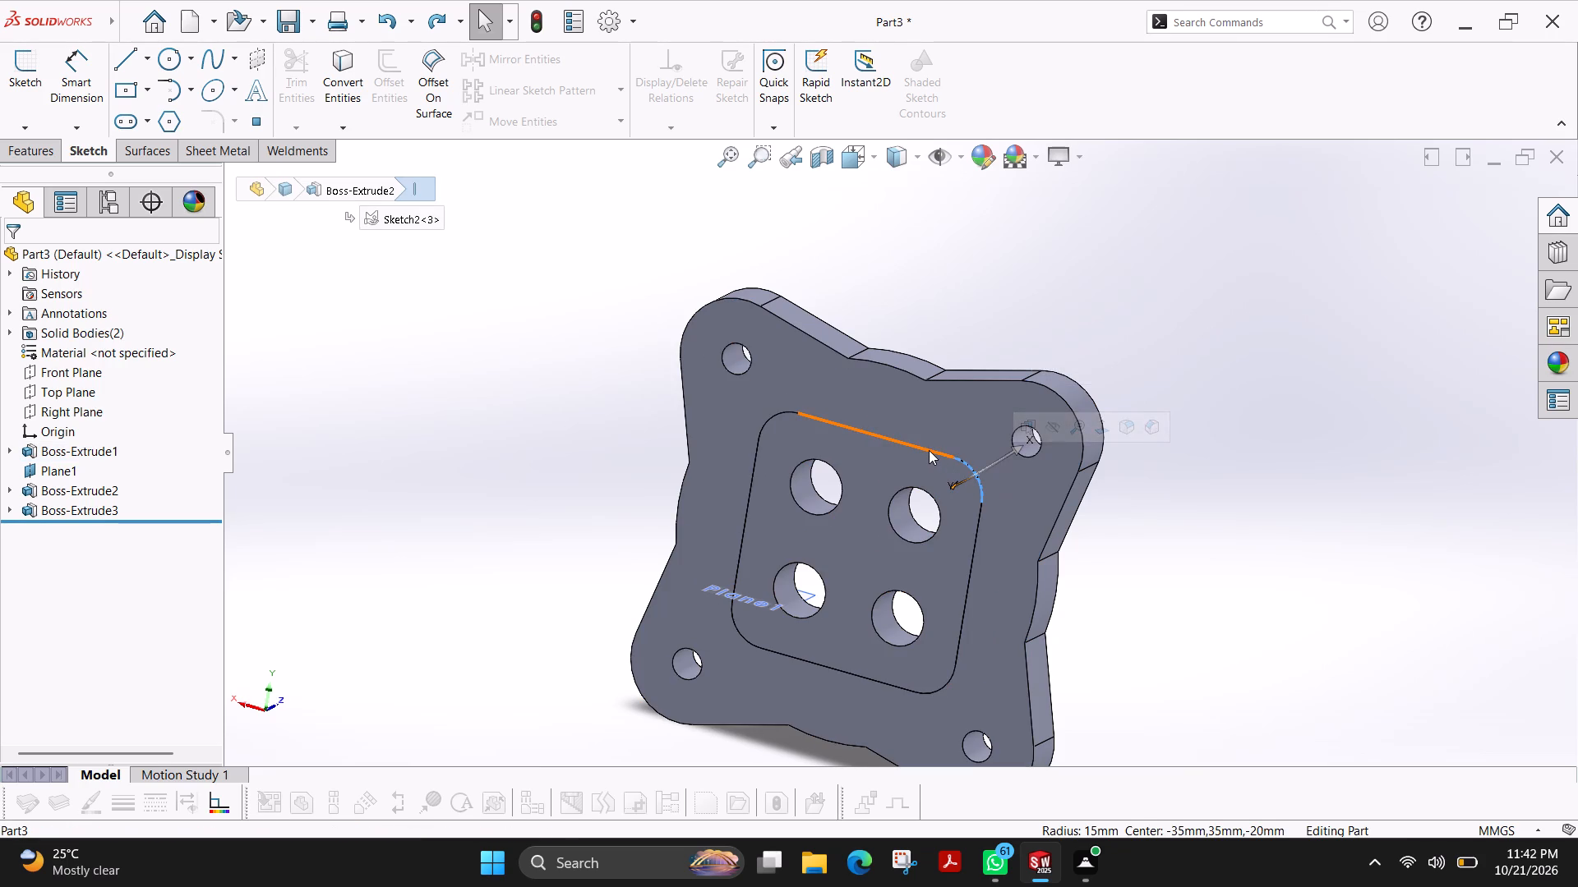
{"action": "left_click", "coordinate": [929, 450]}
{"action": "key", "text": "Escape"}
{"action": "key", "text": "Escape"}
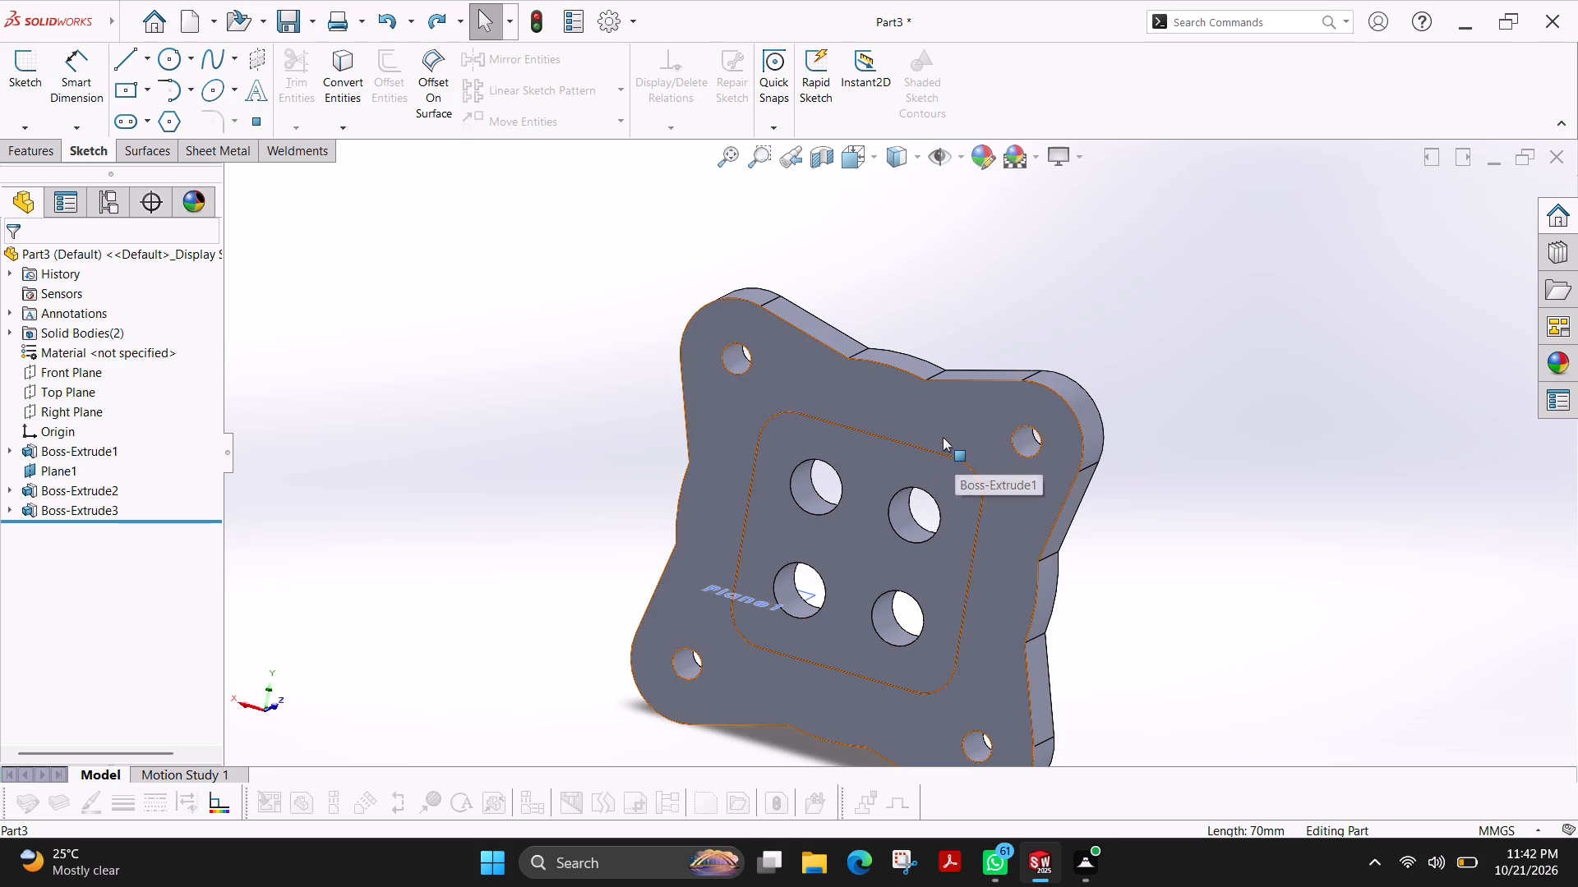
{"action": "left_click", "coordinate": [943, 437]}
{"action": "left_click", "coordinate": [963, 486]}
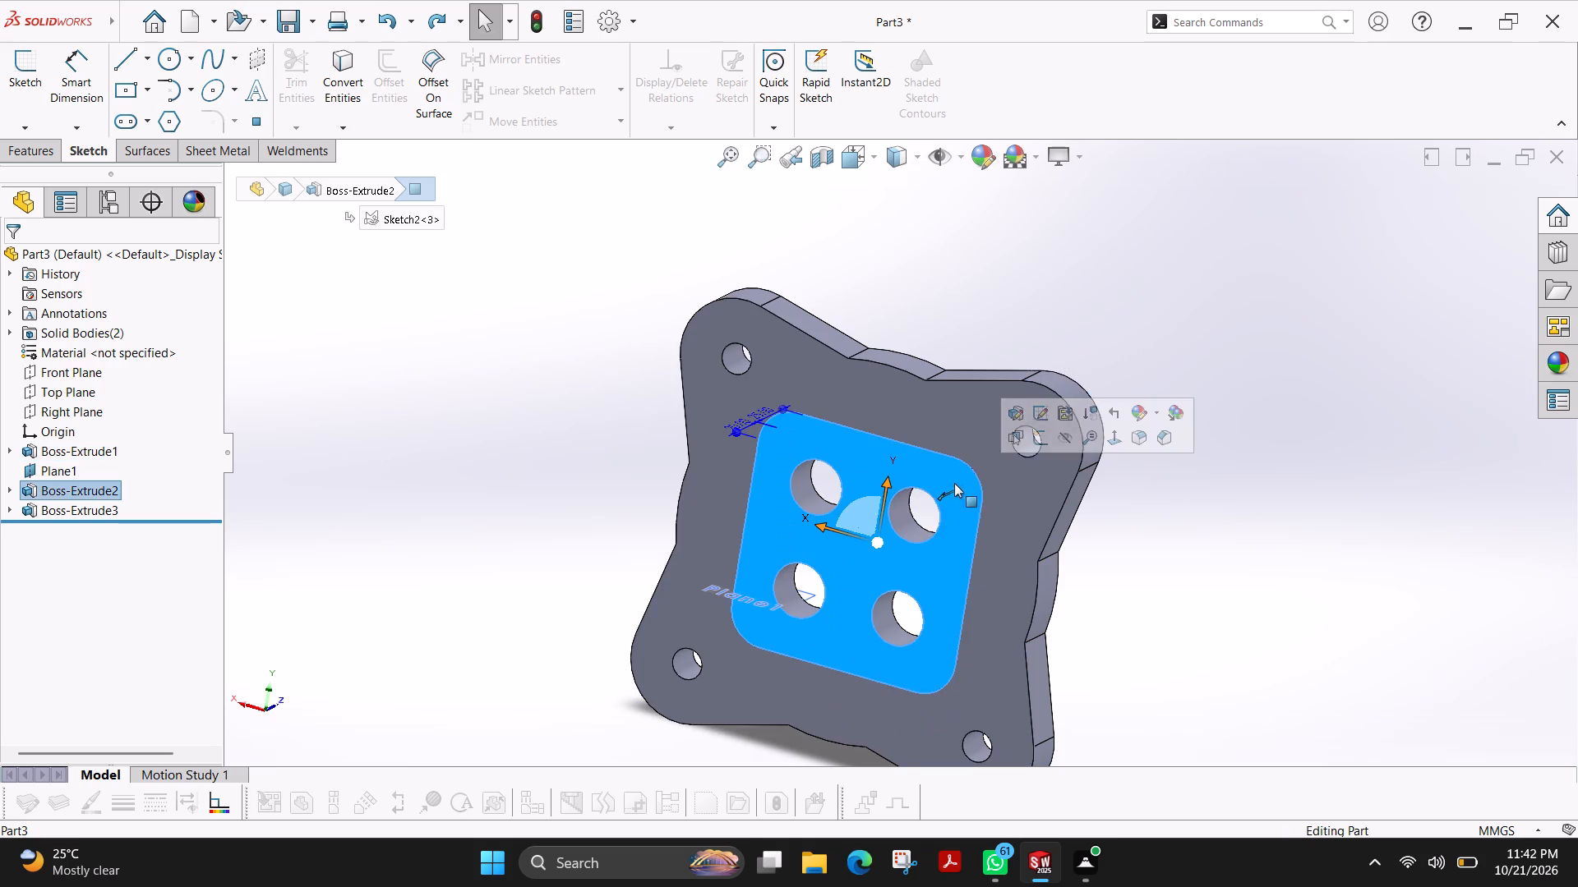
{"action": "left_click", "coordinate": [911, 425], "text": "ctrl"}
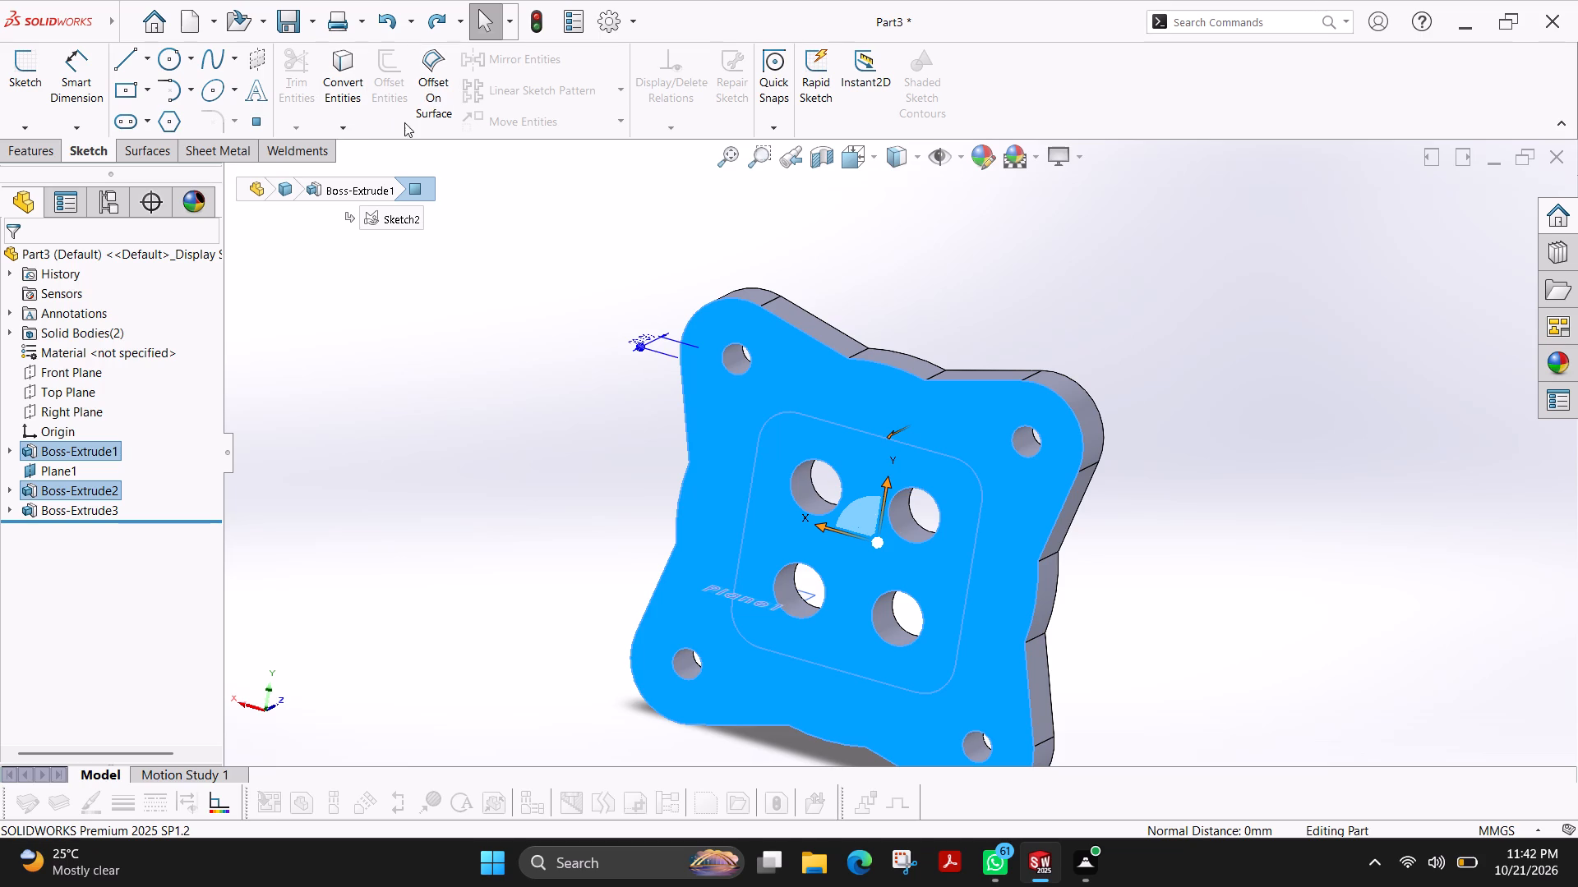
{"action": "key", "text": "Escape"}
{"action": "key", "text": "Escape"}
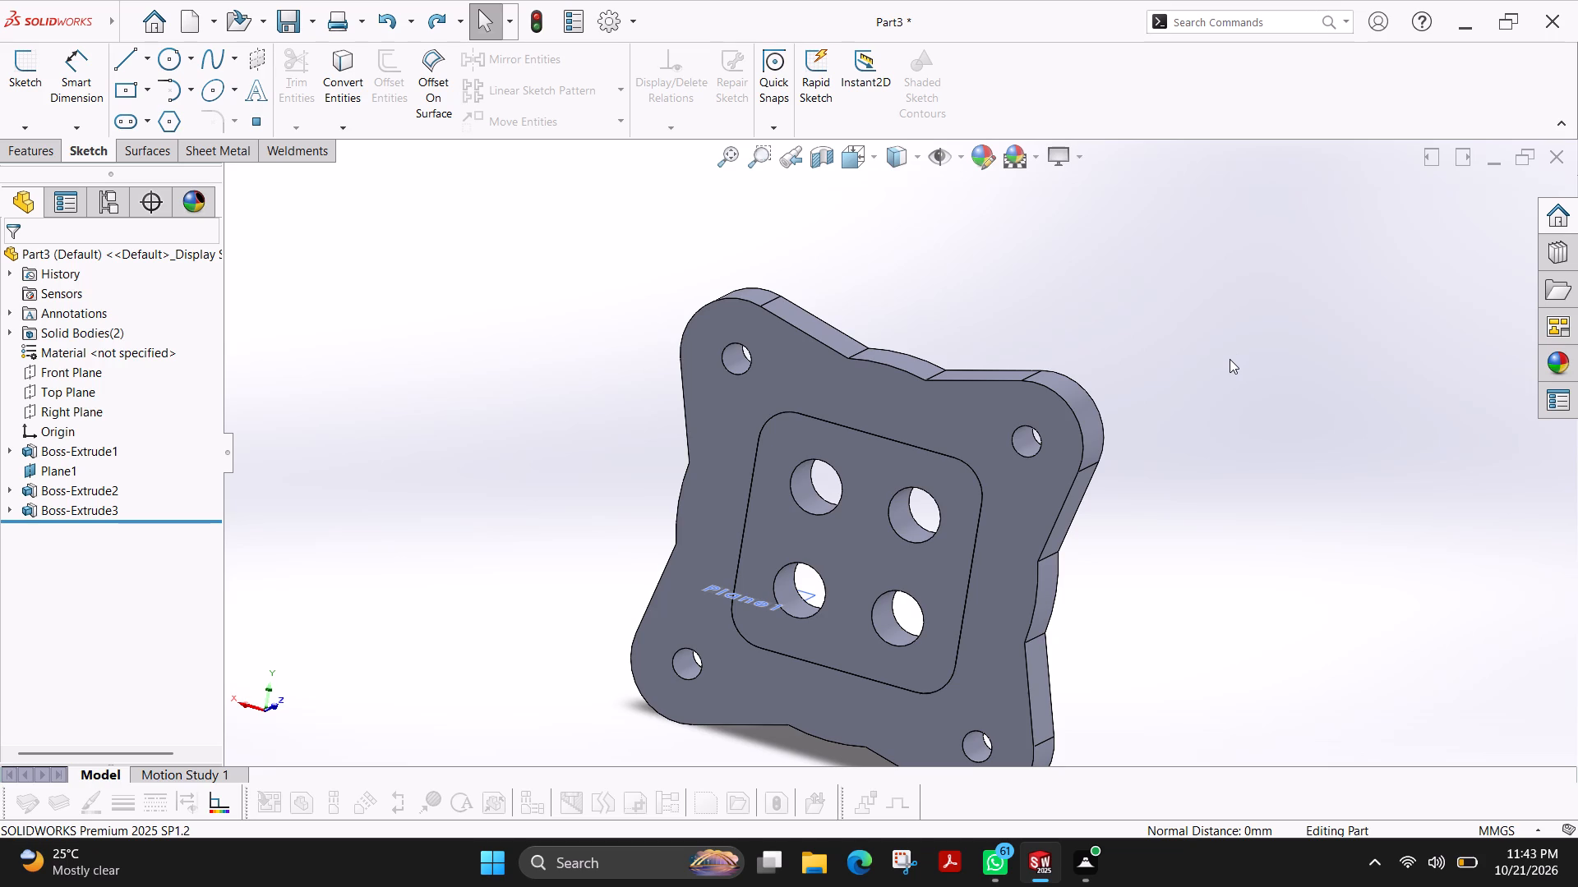
Undo the three boss extrusions and Plane1, going back to the open Sketch2.
{"action": "key", "text": "ctrl+z"}
{"action": "key", "text": "ctrl+z"}
{"action": "key", "text": "ctrl+z"}
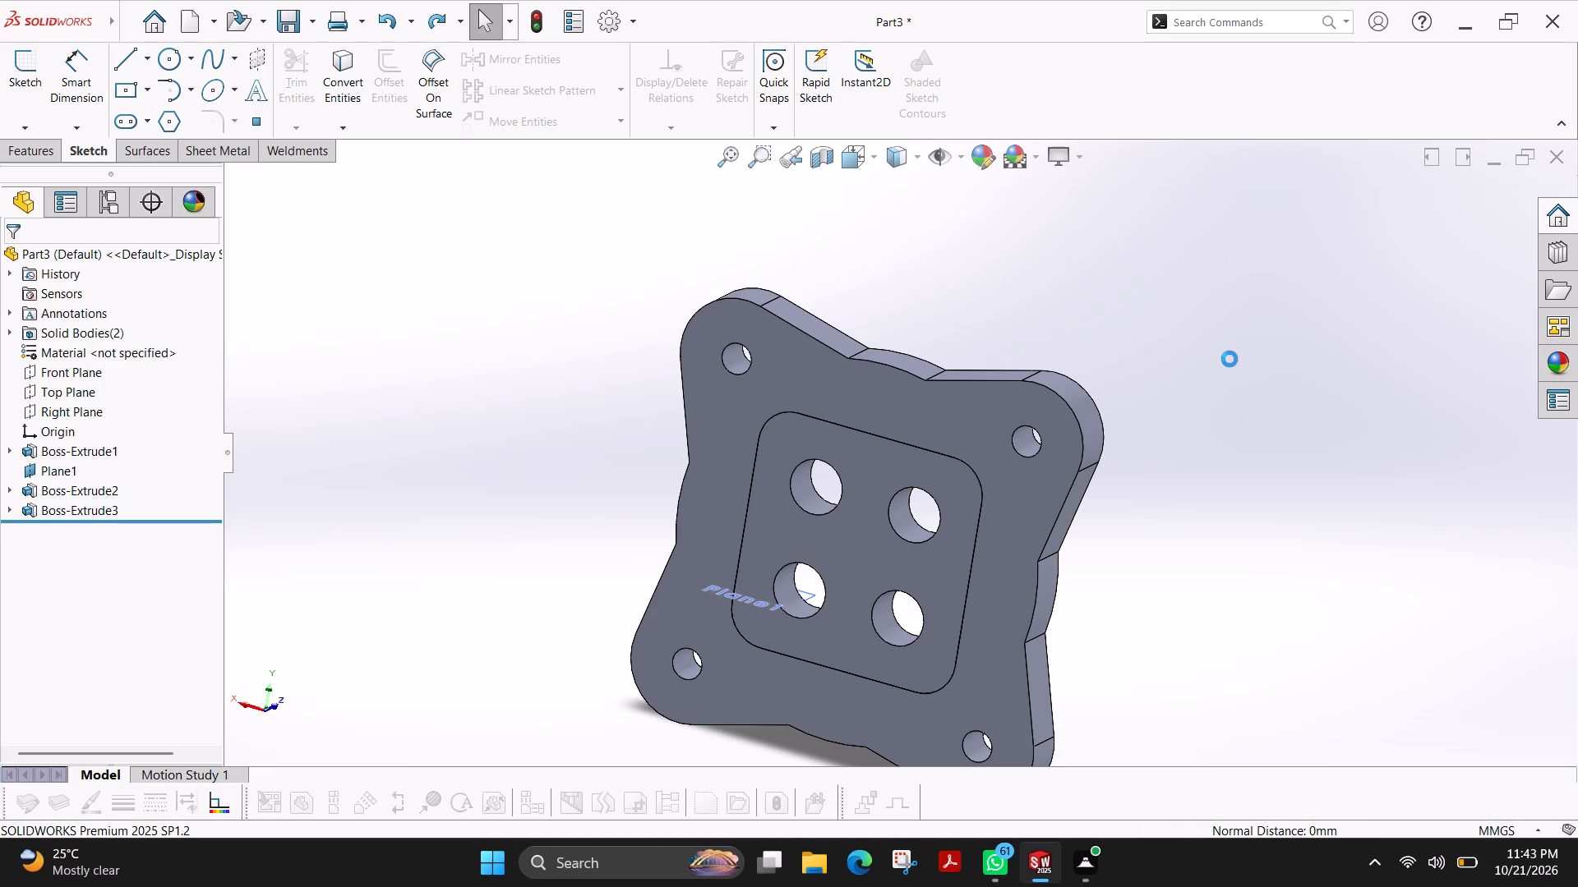
{"action": "key", "text": "ctrl+z"}
{"action": "key", "text": "ctrl+z"}
{"action": "key", "text": "ctrl+z"}
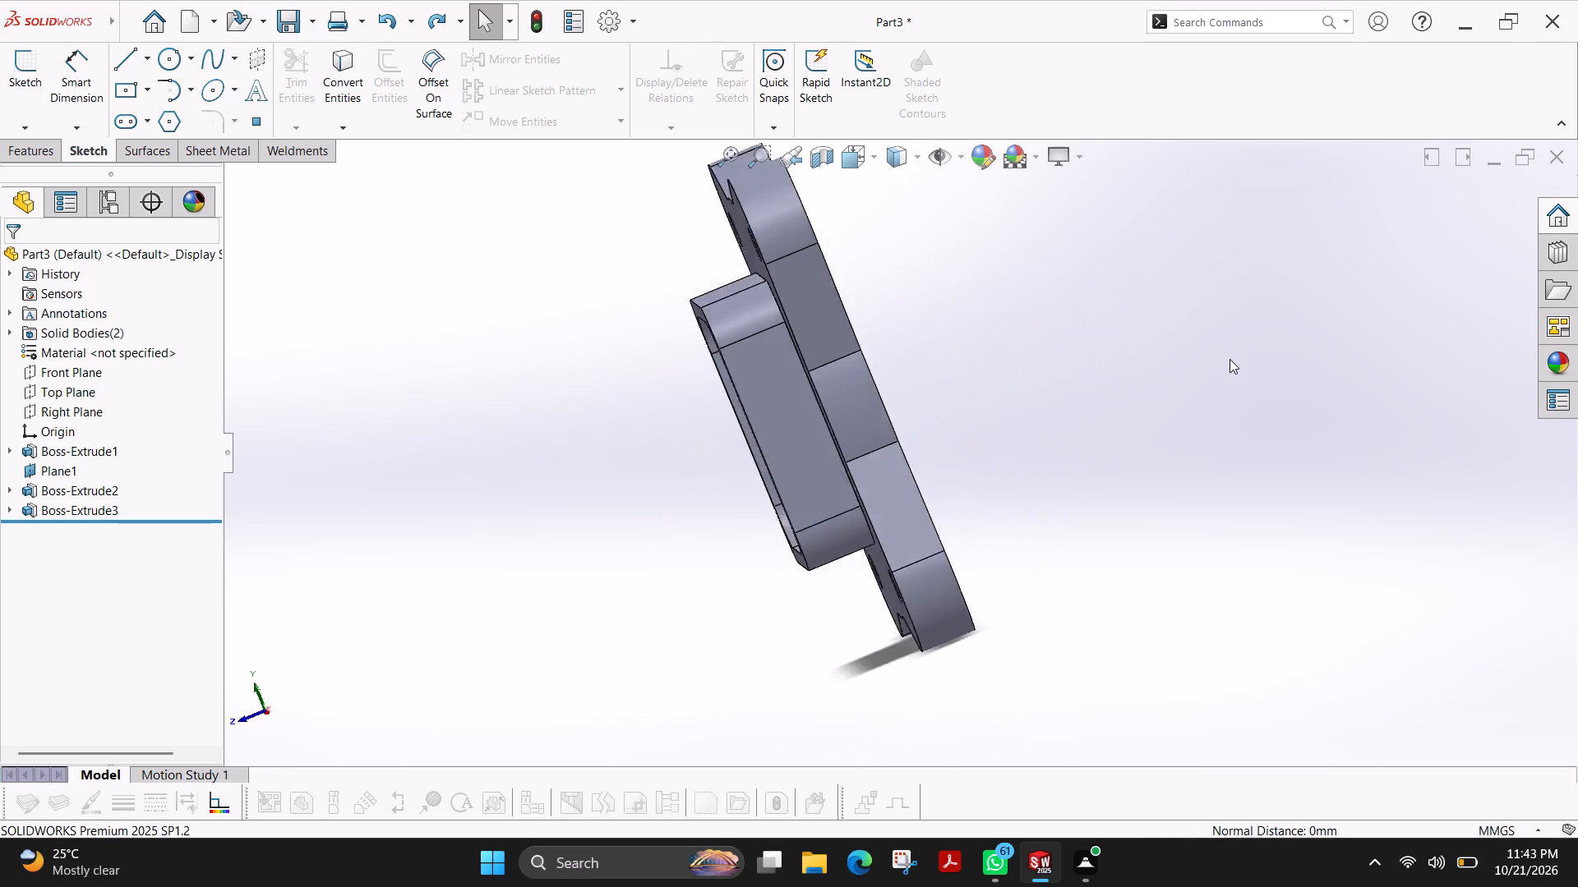
{"action": "key", "text": "ctrl+z"}
{"action": "key", "text": "ctrl+z"}
{"action": "key", "text": "ctrl+z"}
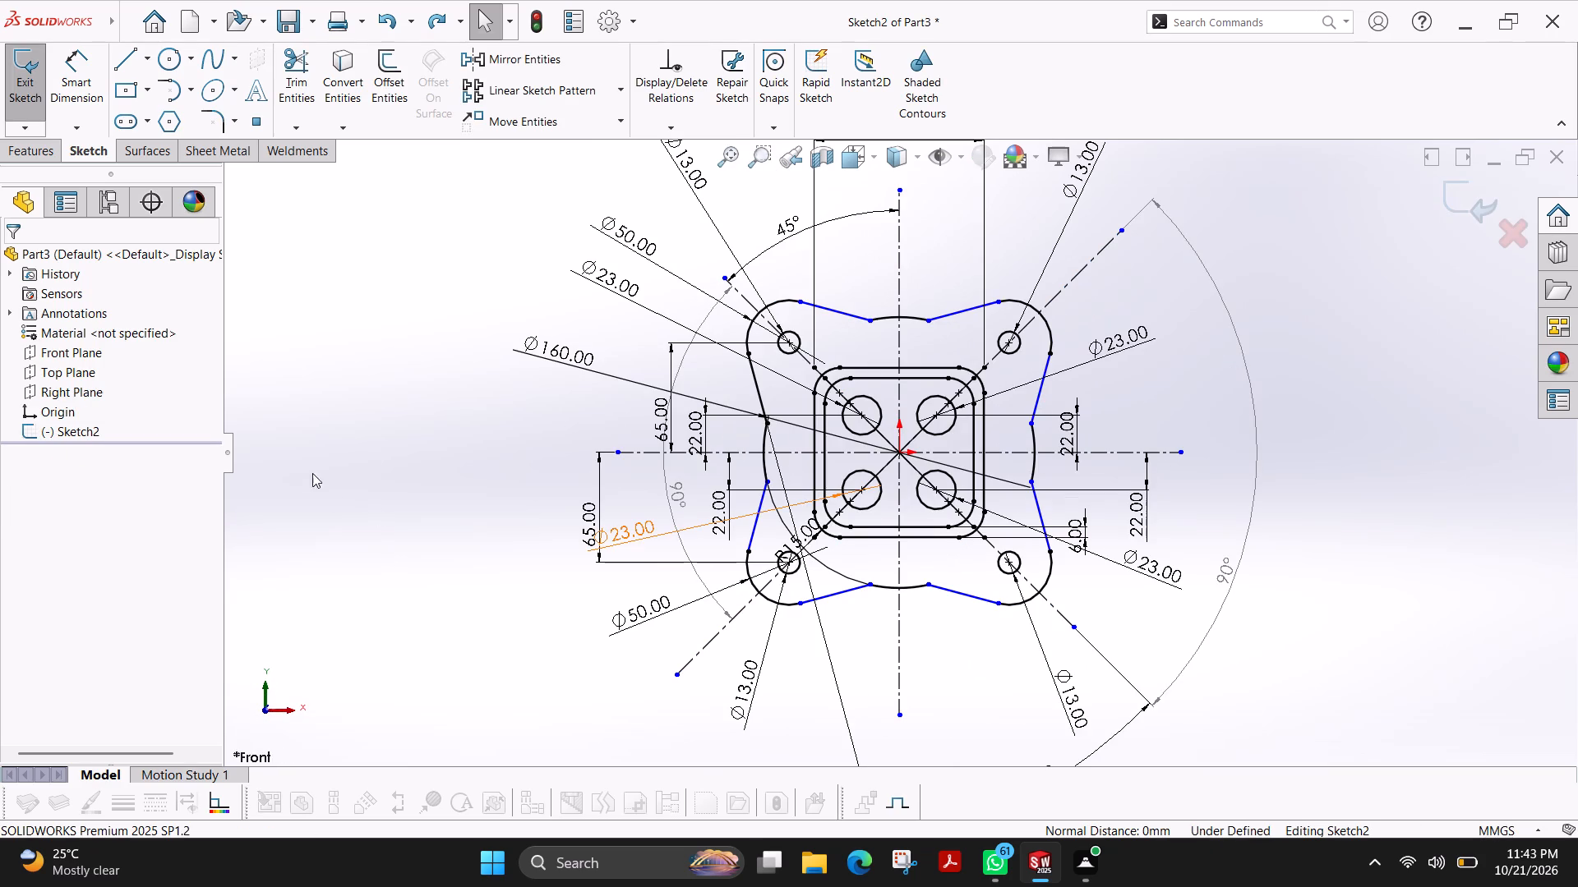
Extrude Sketch2's outer four-lug region and inner four-hole region together, Blind 20 mm in the reversed direction.
{"action": "middle_click_drag", "start_coordinate": [531, 412], "coordinate": [575, 422], "text": "ctrl+shift"}
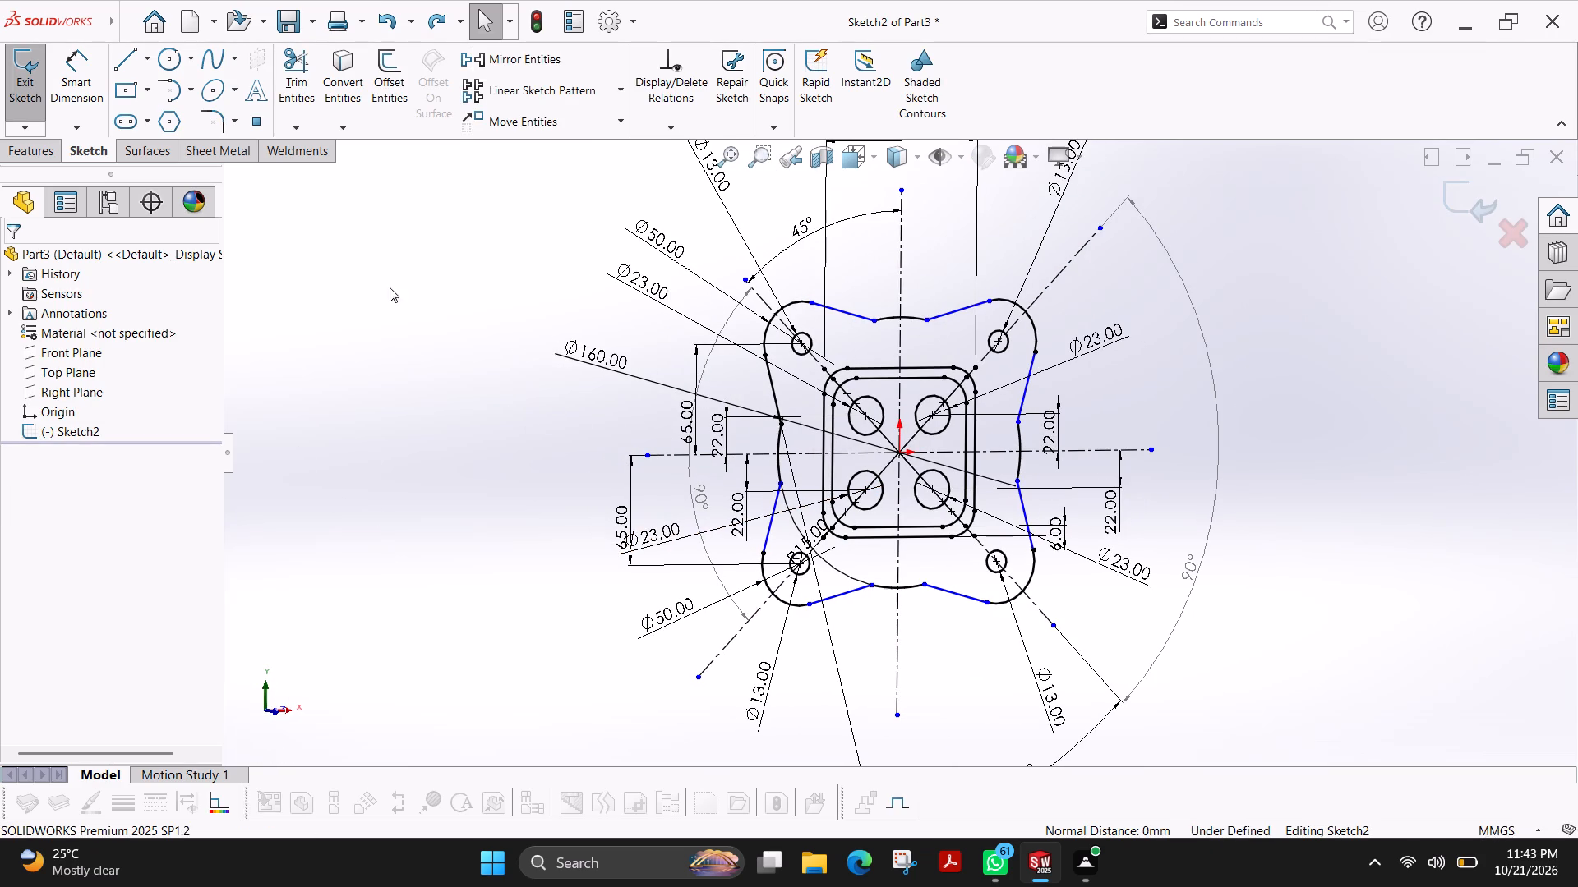
{"action": "left_click", "coordinate": [45, 160]}
{"action": "left_click", "coordinate": [25, 97]}
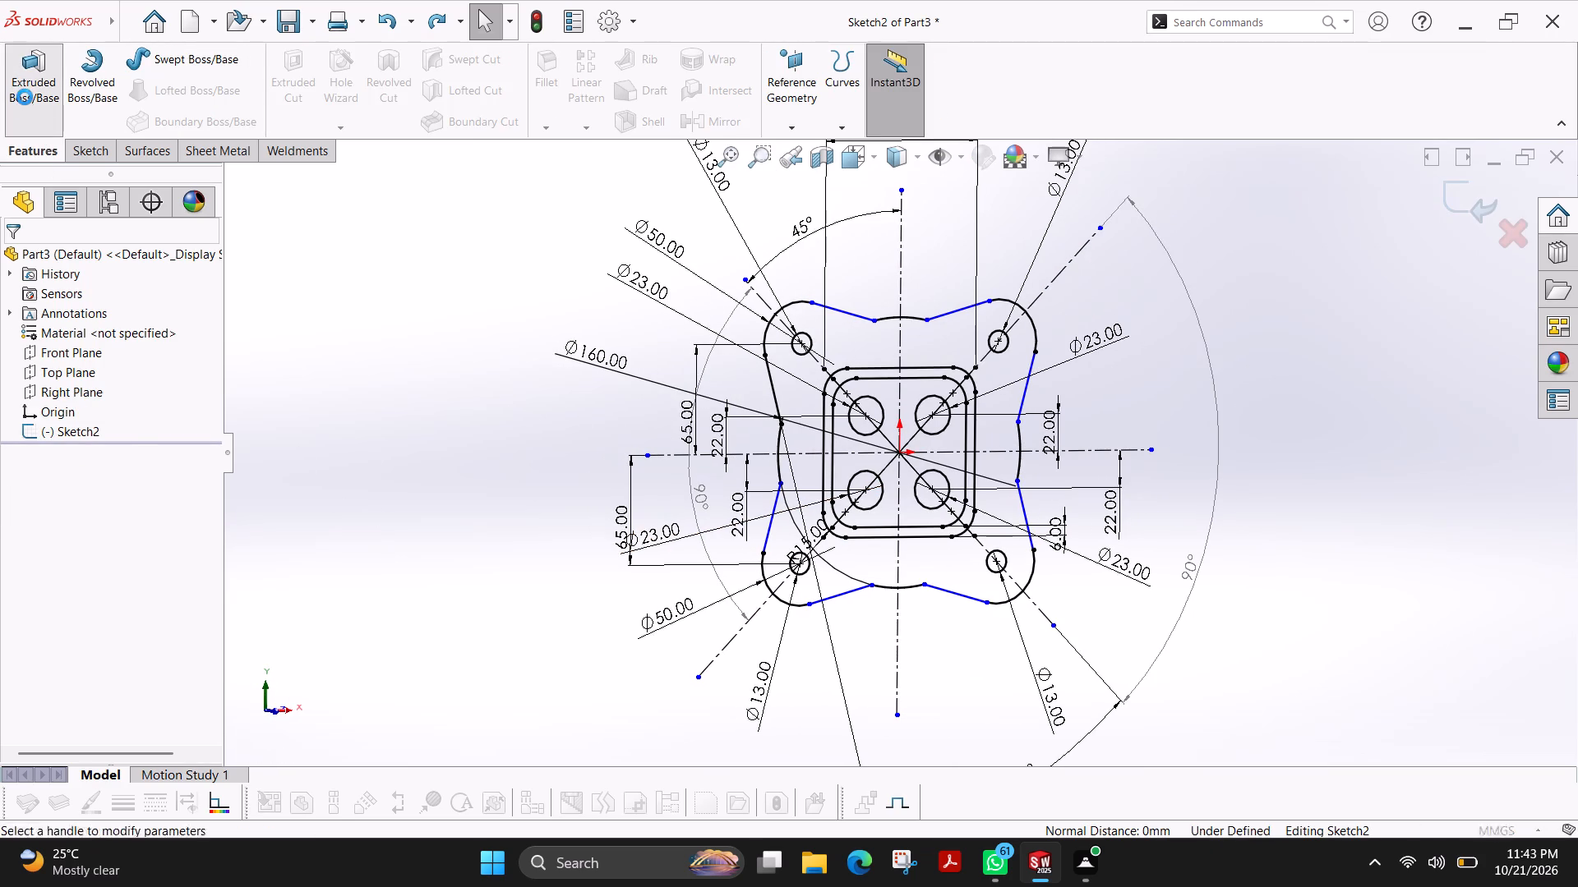
{"action": "left_click", "coordinate": [805, 388]}
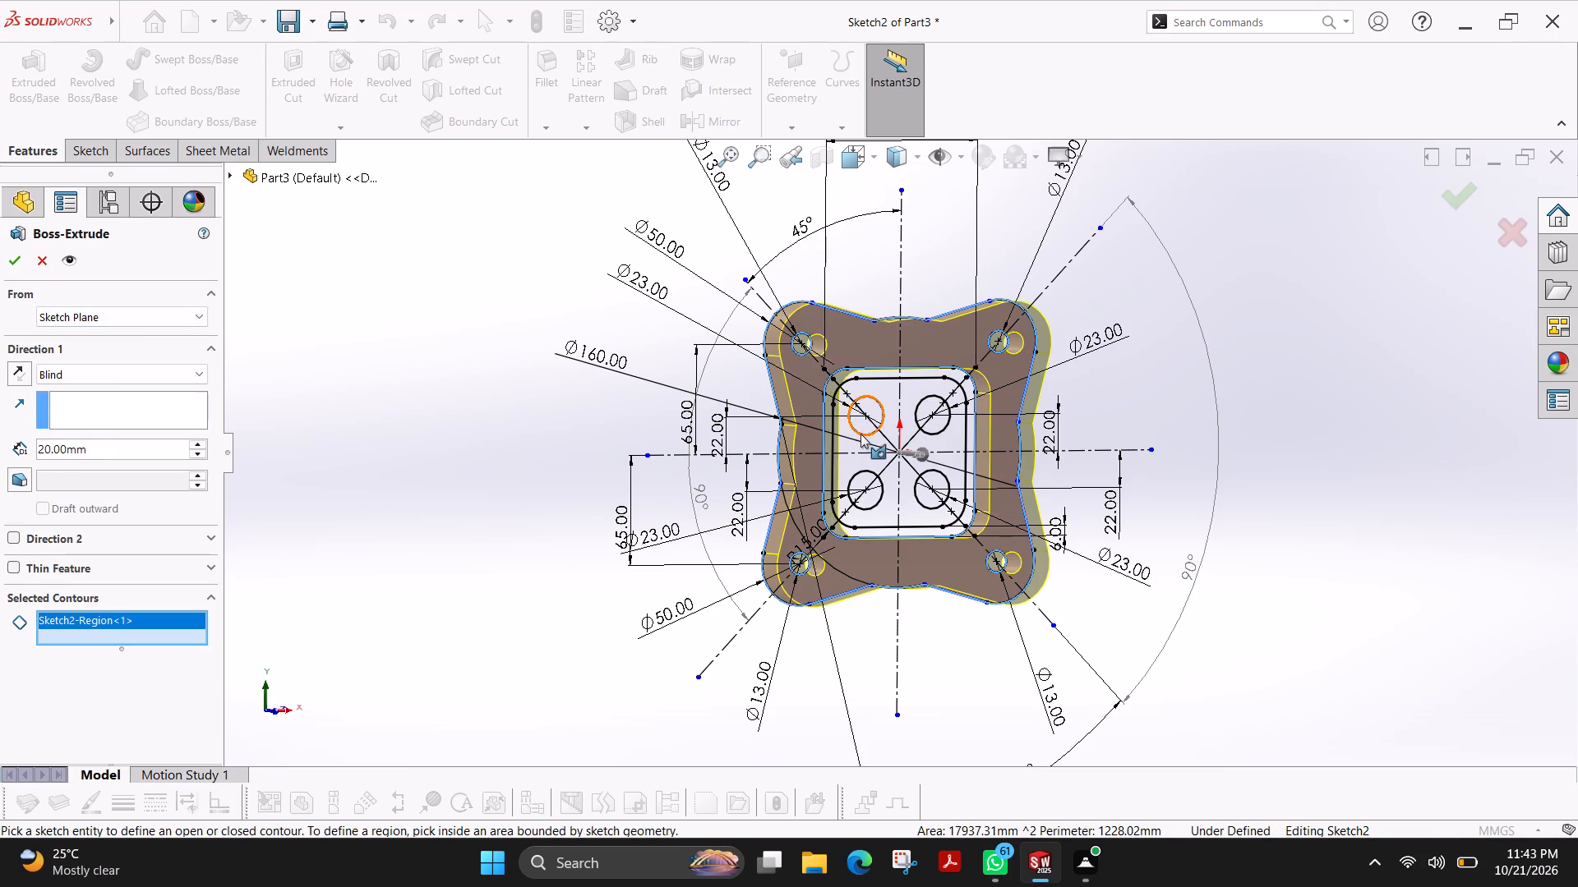
{"action": "left_click", "coordinate": [885, 506]}
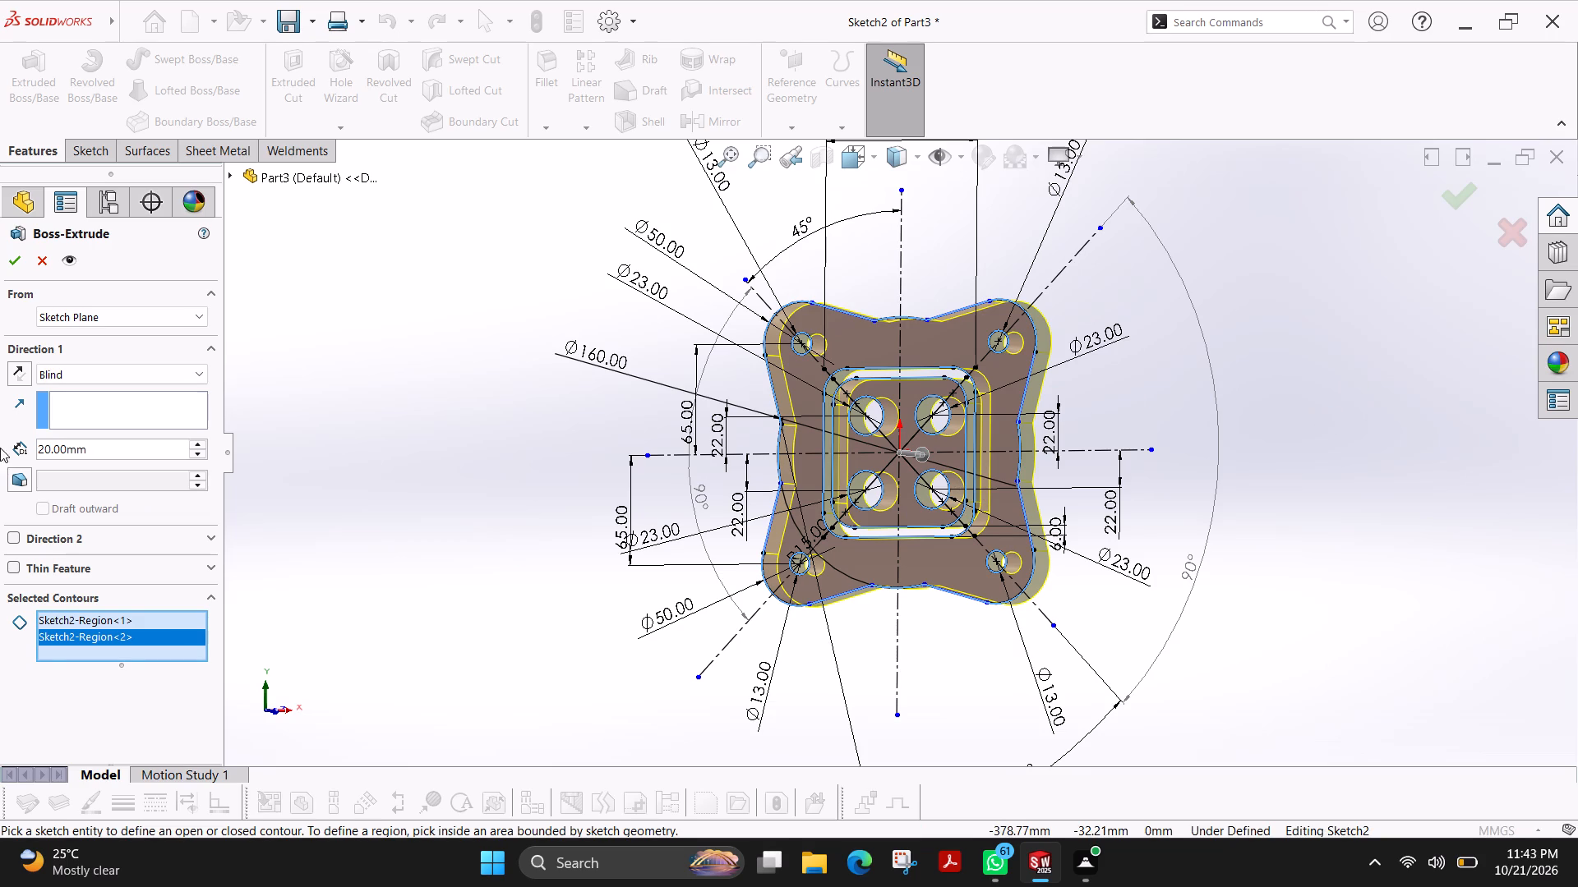
{"action": "left_click", "coordinate": [13, 374]}
{"action": "left_click", "coordinate": [13, 374]}
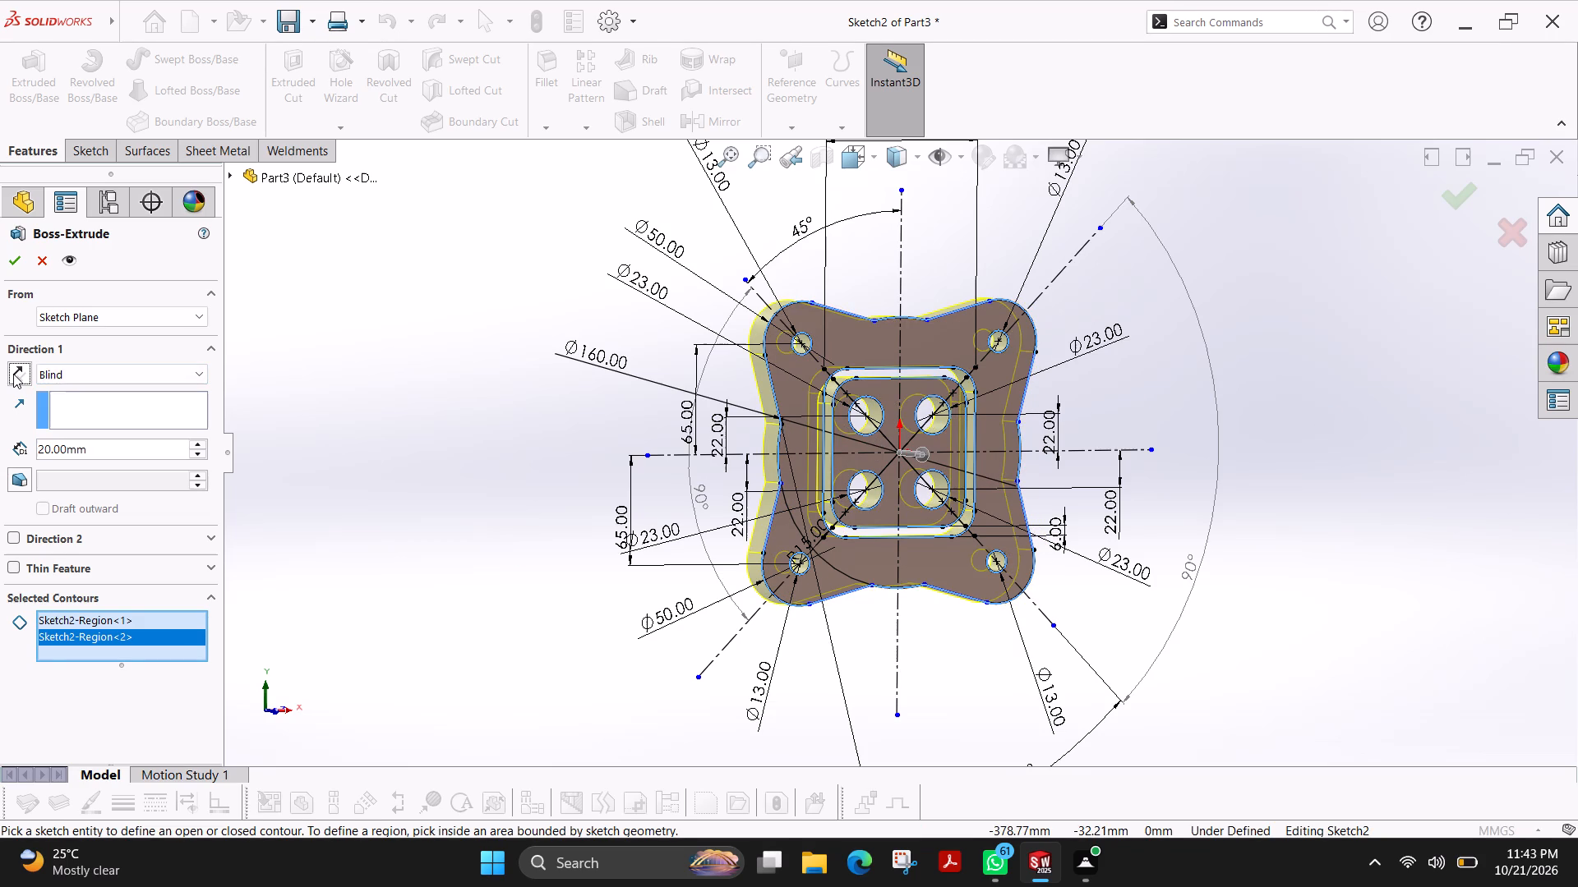
{"action": "middle_click_drag", "start_coordinate": [1454, 462], "coordinate": [1391, 468], "text": "ctrl+shift"}
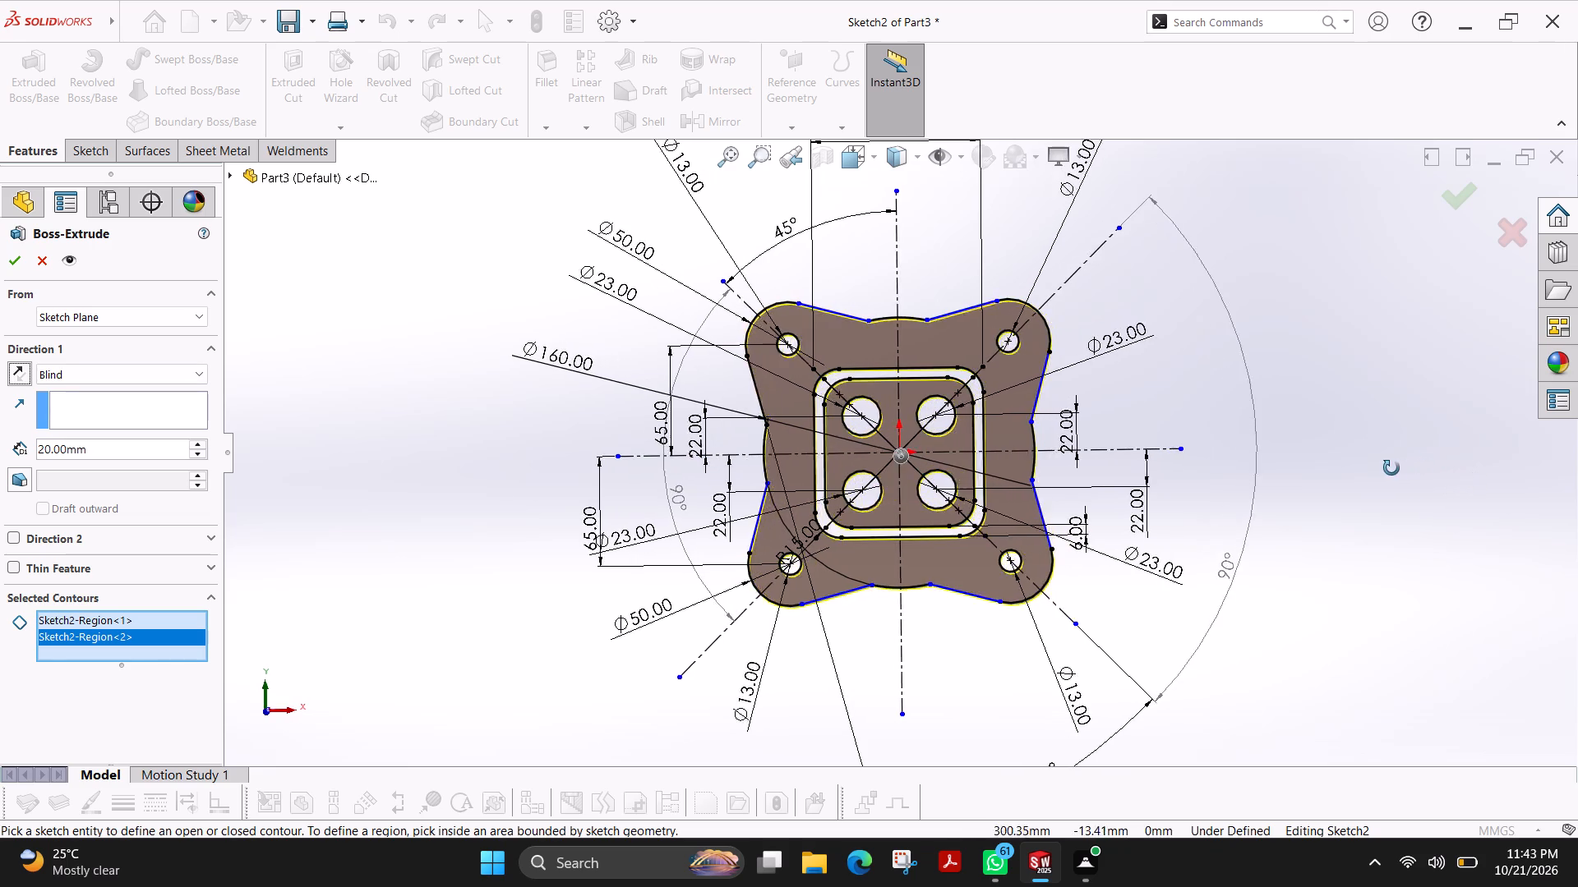
{"action": "middle_click_drag", "start_coordinate": [1391, 468], "coordinate": [1349, 491], "text": "ctrl+shift"}
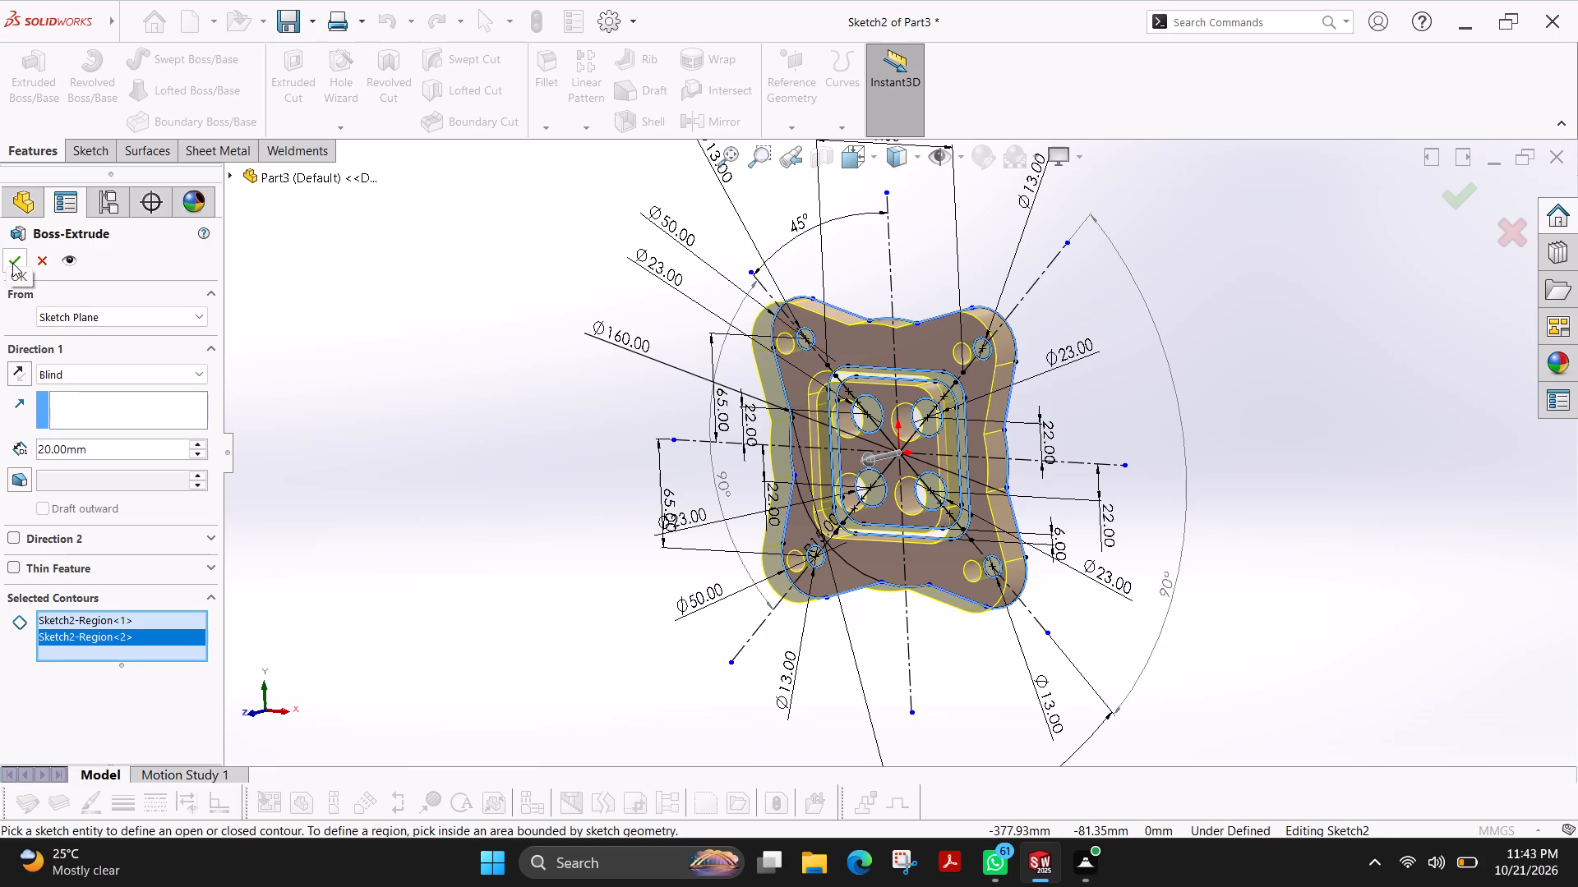
{"action": "left_click", "coordinate": [12, 263]}
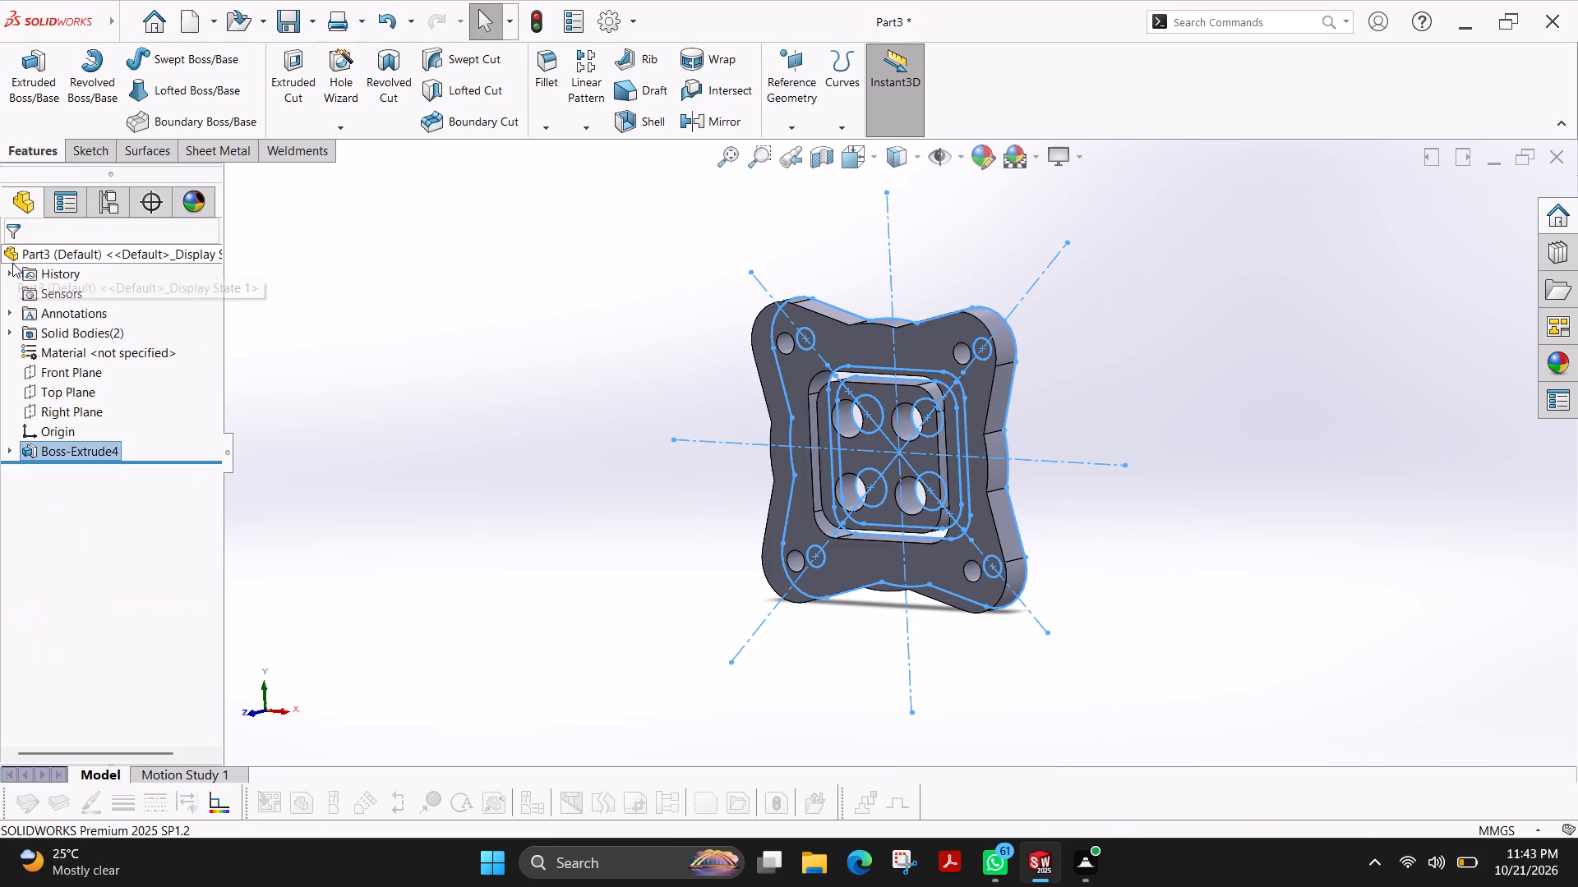
Extrude Sketch2's ring region between the two rounded squares as a Blind boss 20+25 mm deep, with Merge result on.
{"action": "left_click", "coordinate": [22, 59]}
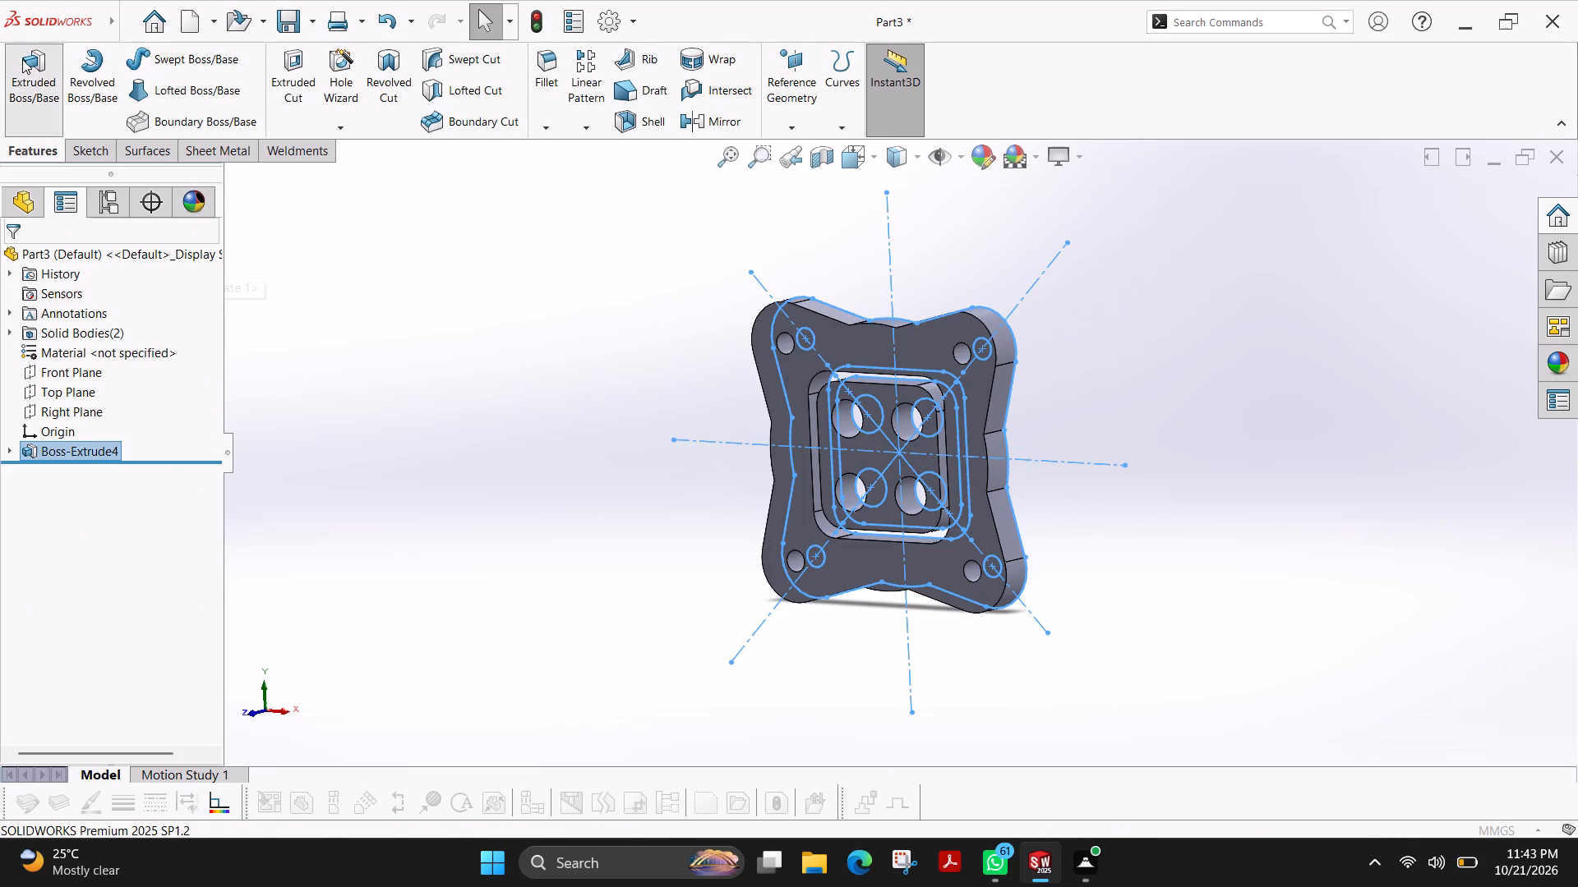
{"action": "left_click", "coordinate": [230, 177]}
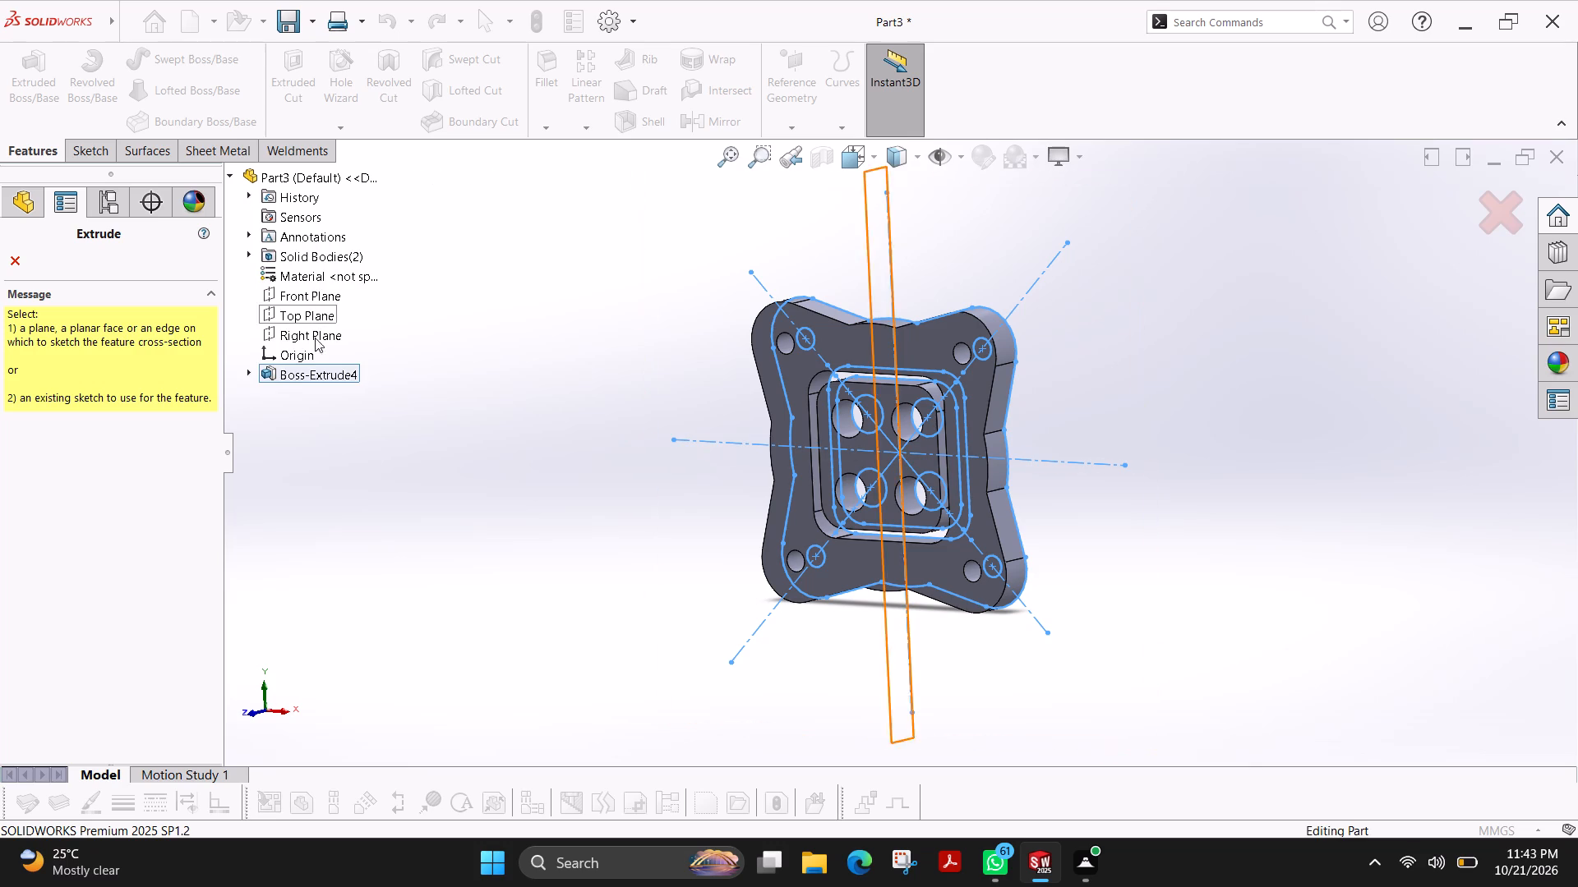
{"action": "left_click", "coordinate": [245, 371]}
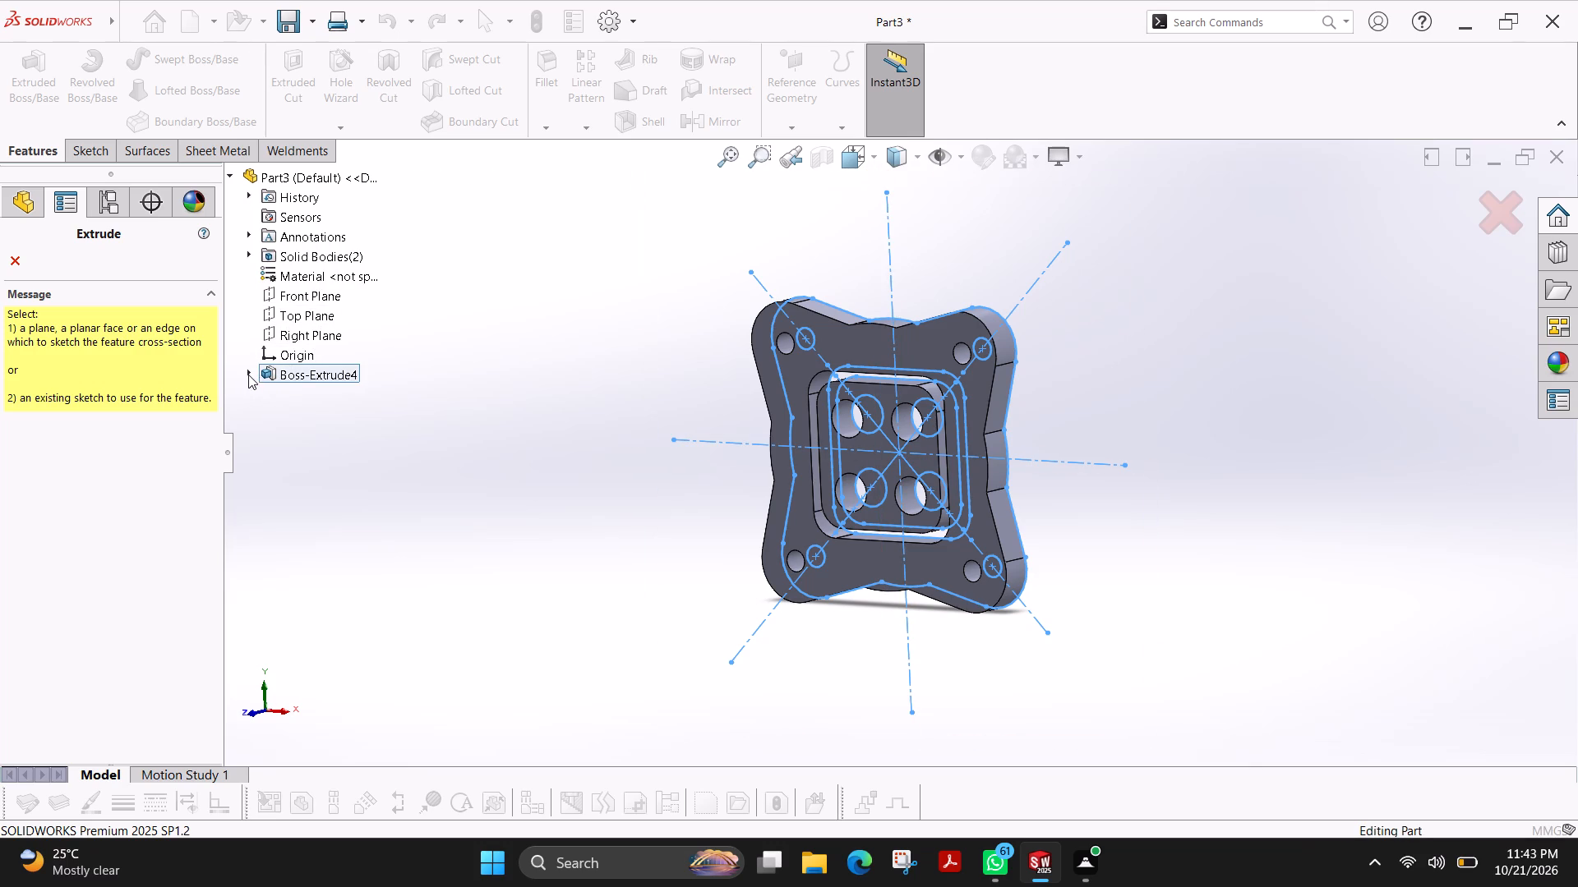
{"action": "left_click", "coordinate": [248, 375]}
{"action": "left_click", "coordinate": [290, 398]}
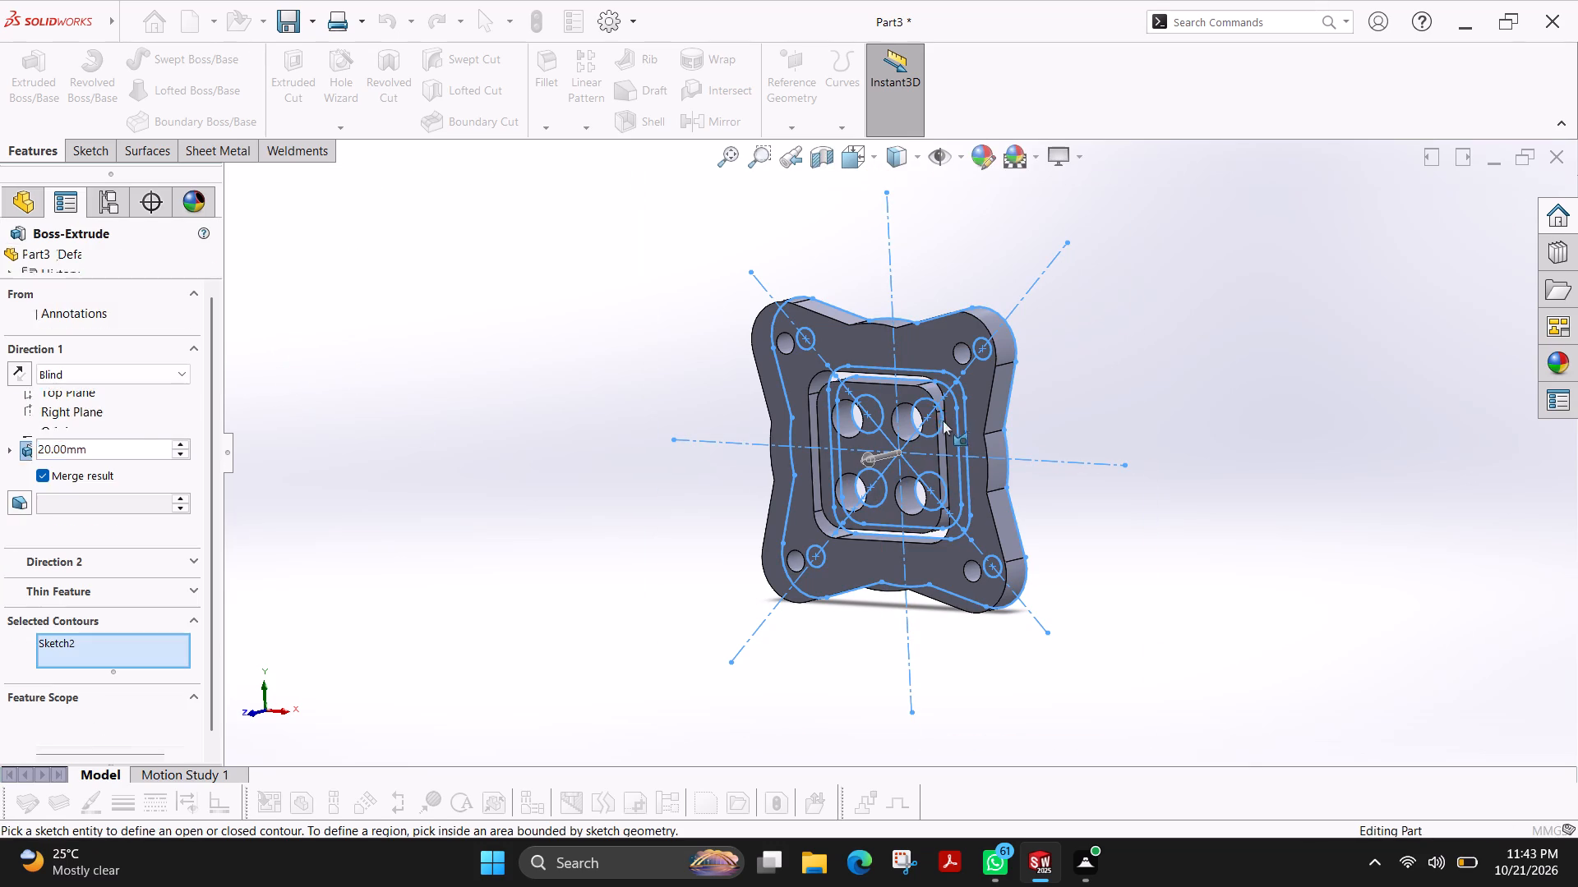
{"action": "scroll", "coordinate": [918, 373], "scroll_direction": "down", "scroll_amount": 4}
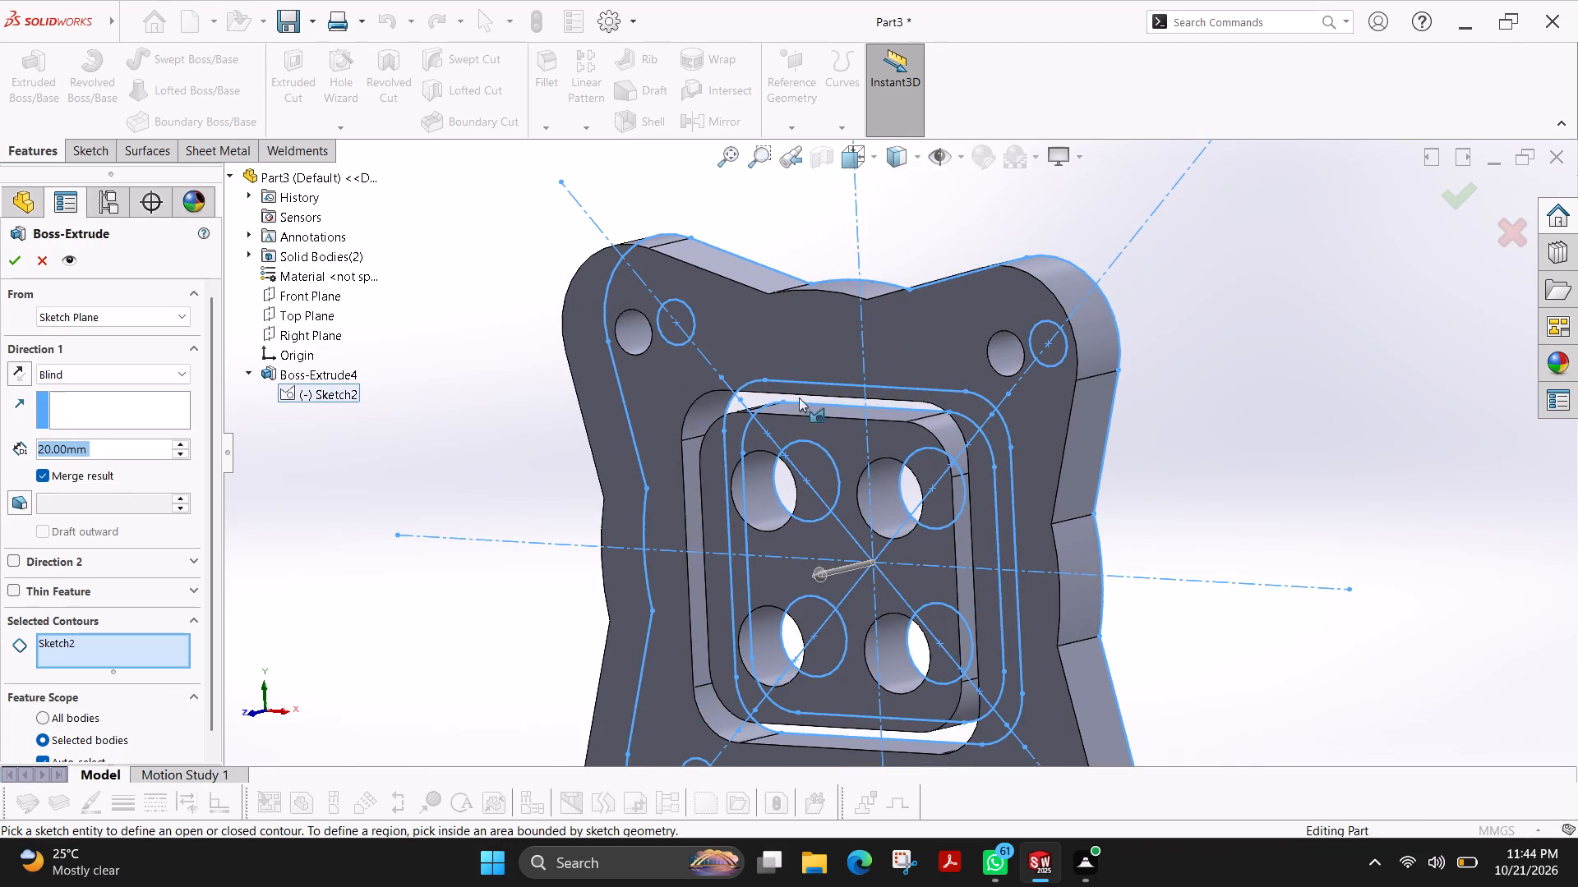
{"action": "left_click", "coordinate": [730, 416]}
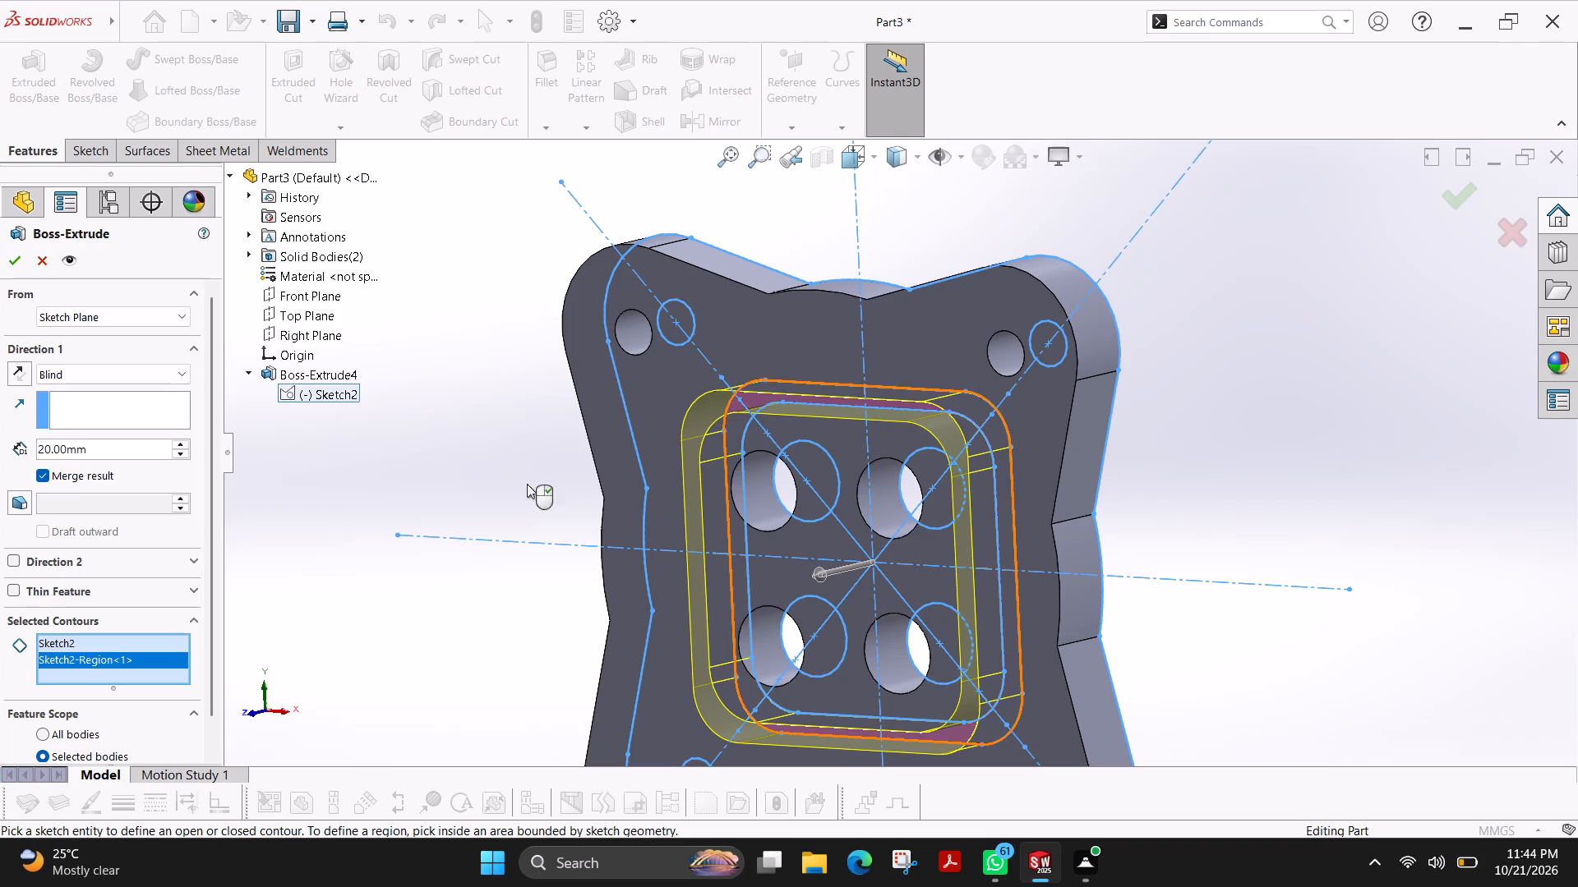
{"action": "double_click", "coordinate": [150, 449]}
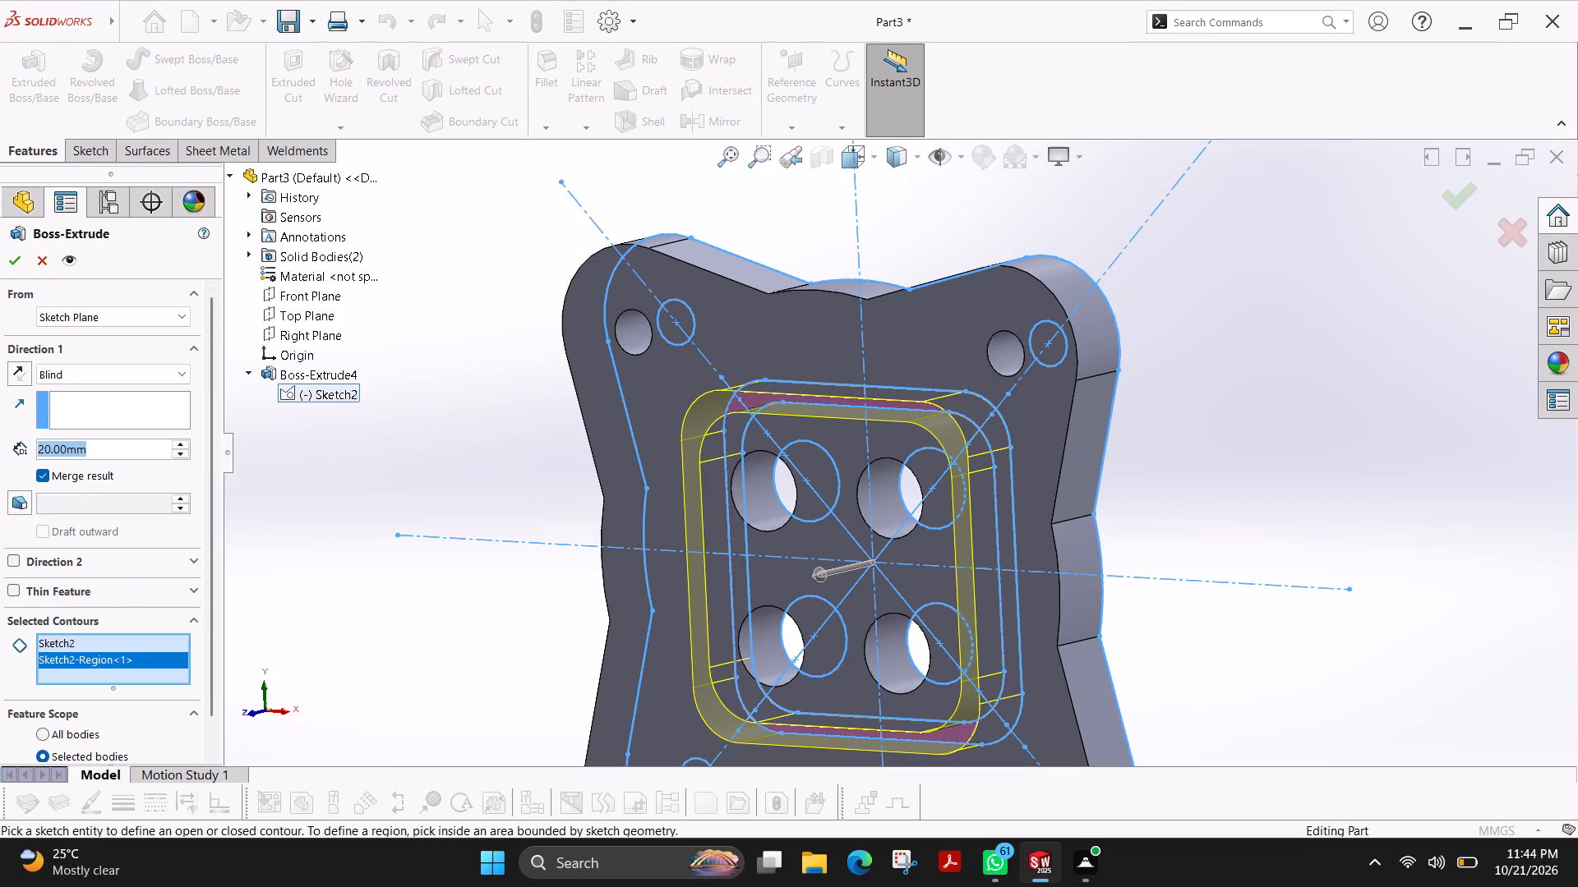
{"action": "key", "text": "2"}
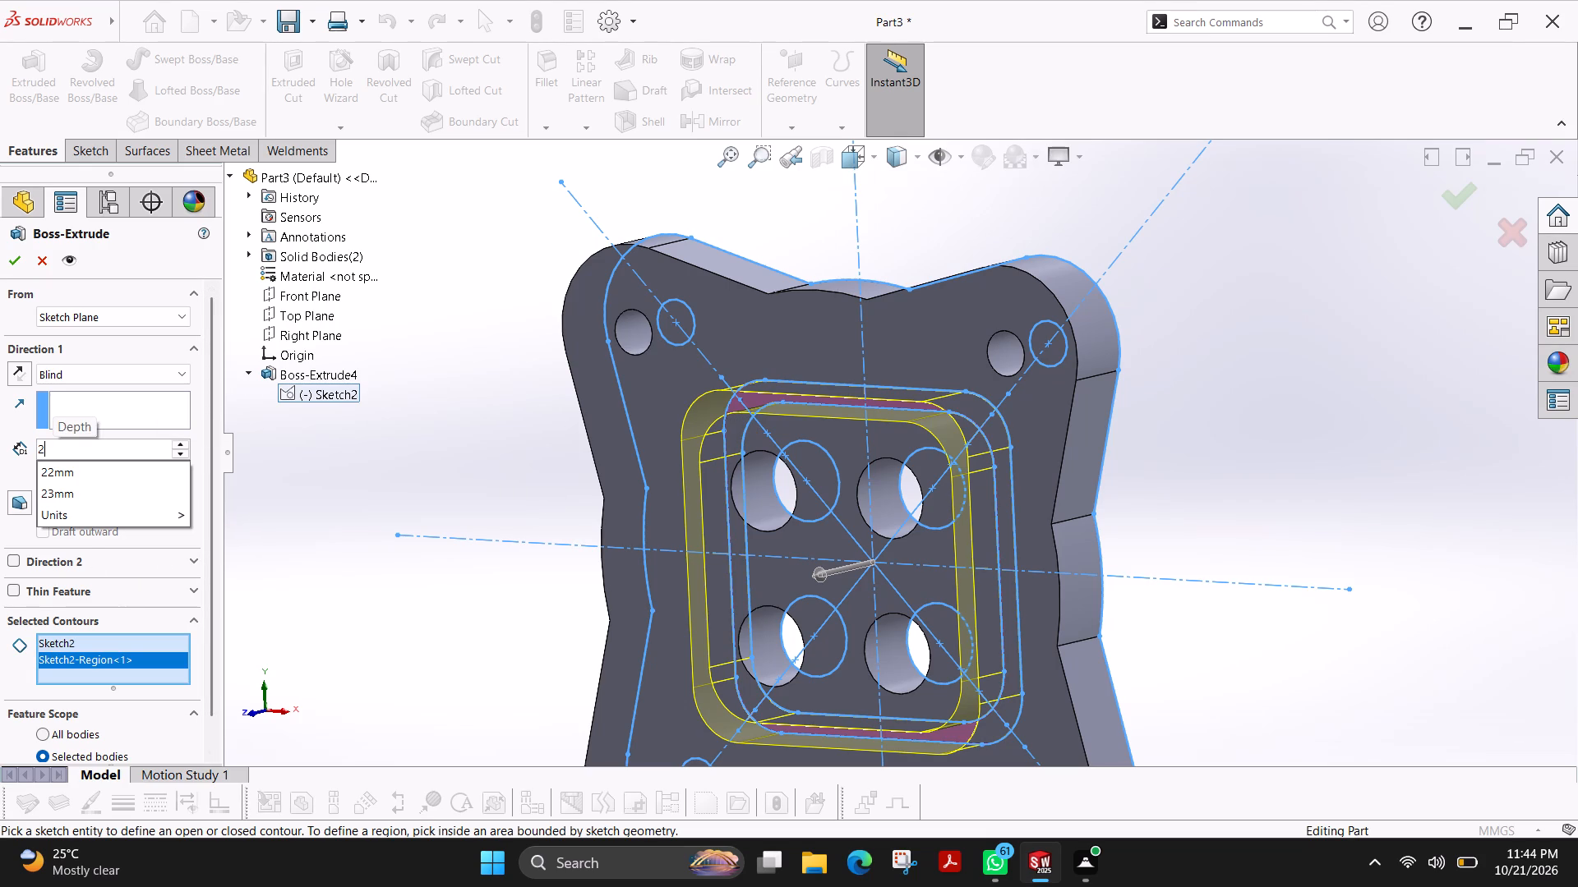
{"action": "type", "text": "0+25"}
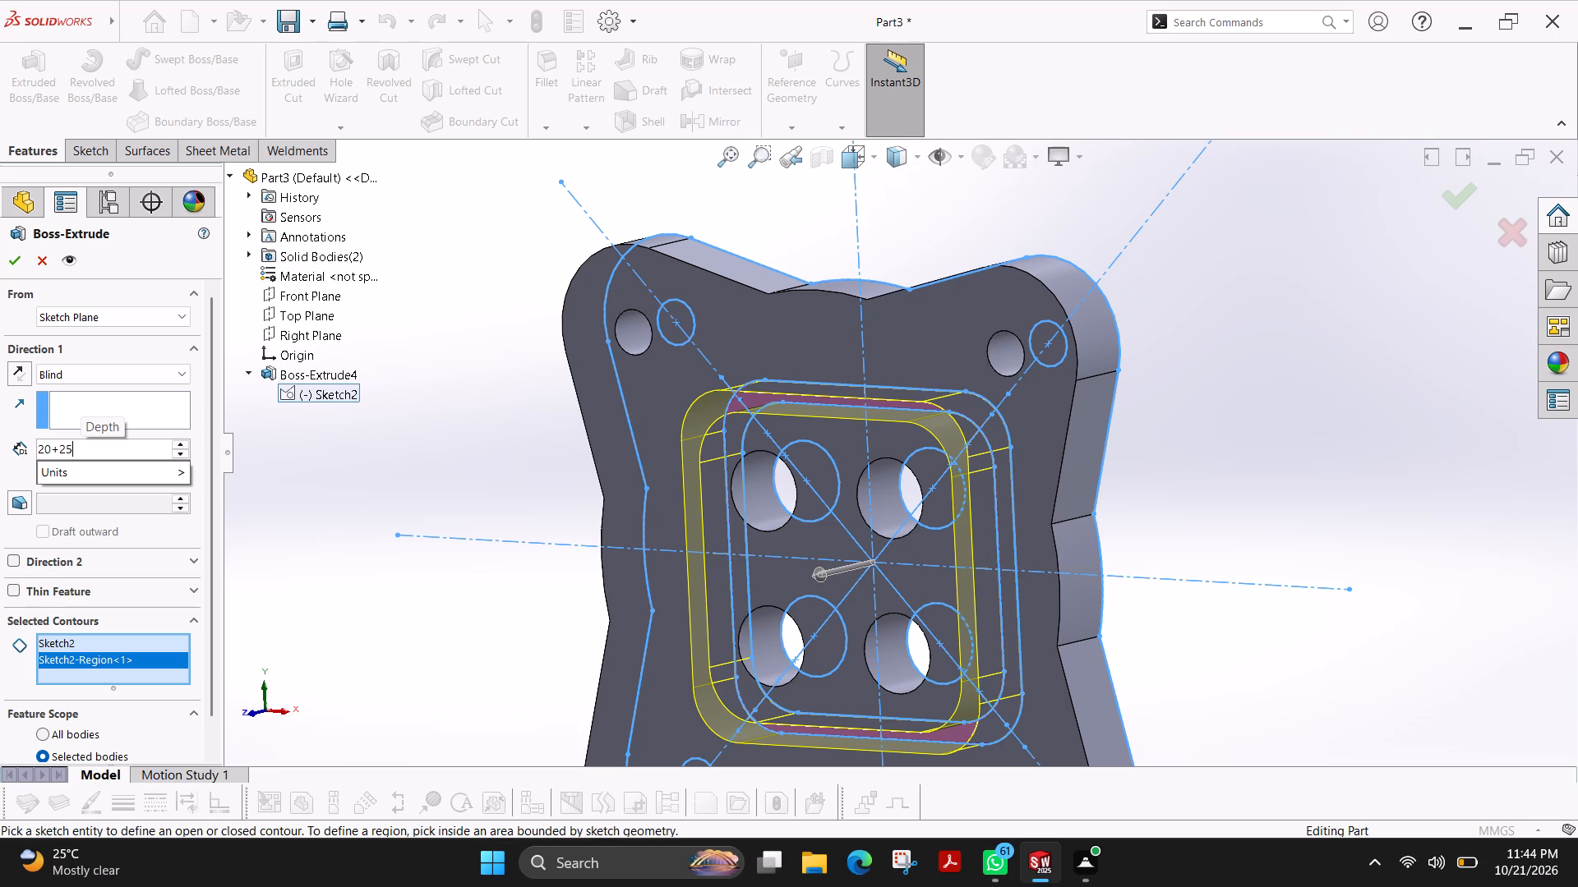
{"action": "middle_click_drag", "start_coordinate": [1172, 500], "coordinate": [1078, 546], "text": "ctrl+shift"}
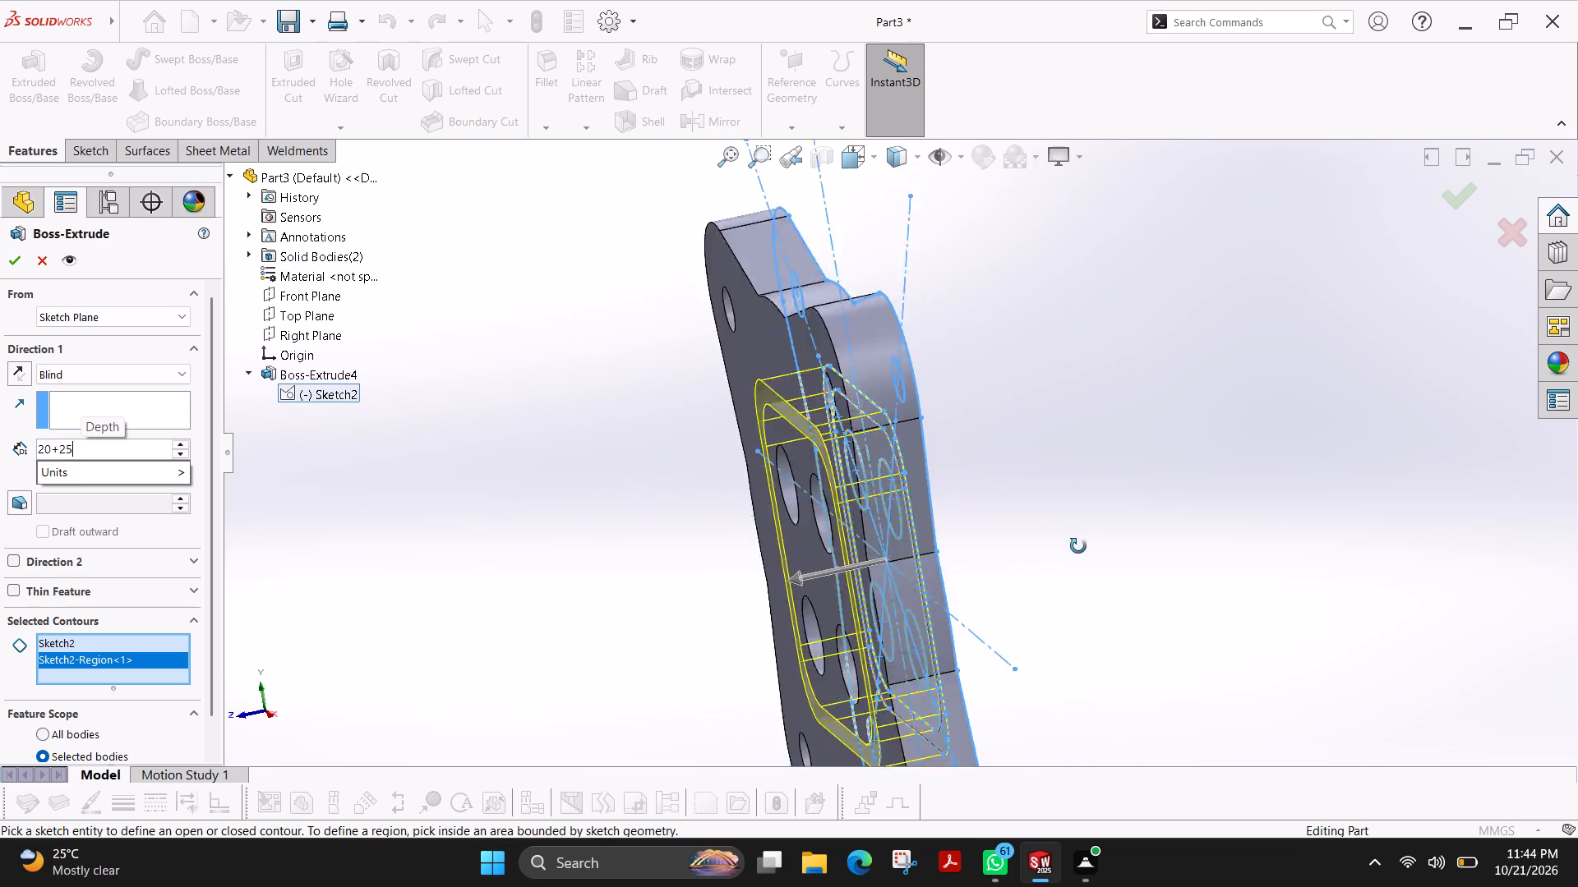
{"action": "middle_click_drag", "start_coordinate": [1078, 546], "coordinate": [1022, 570], "text": "ctrl+shift"}
{"action": "middle_click_drag", "start_coordinate": [1084, 361], "coordinate": [1206, 323], "text": "ctrl+shift"}
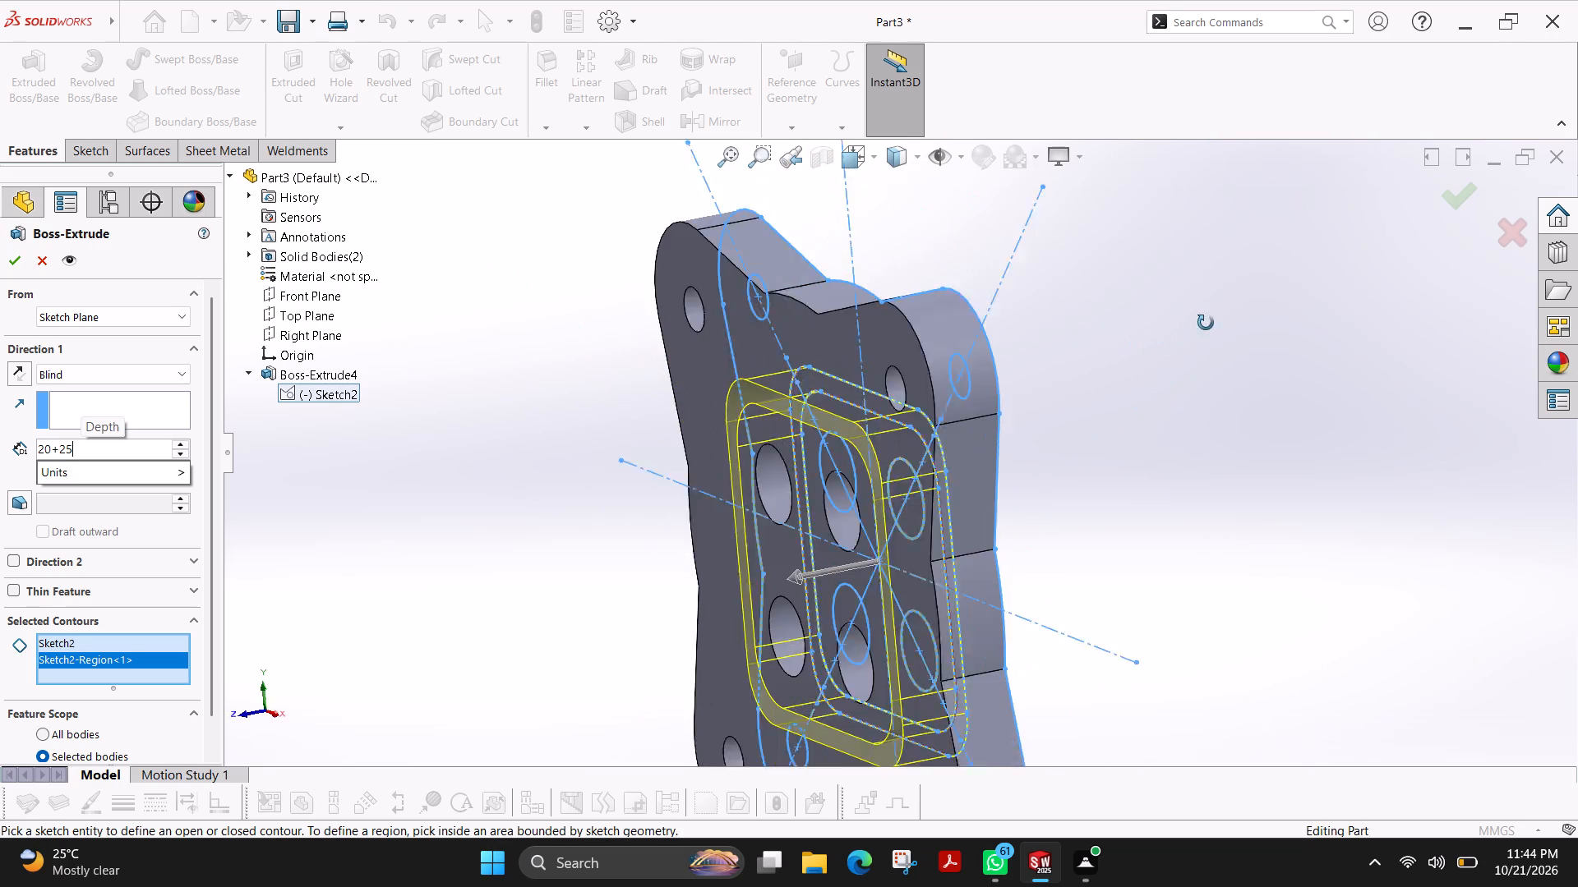
{"action": "middle_click_drag", "start_coordinate": [1206, 323], "coordinate": [1216, 319], "text": "ctrl+shift"}
{"action": "key", "text": "Return"}
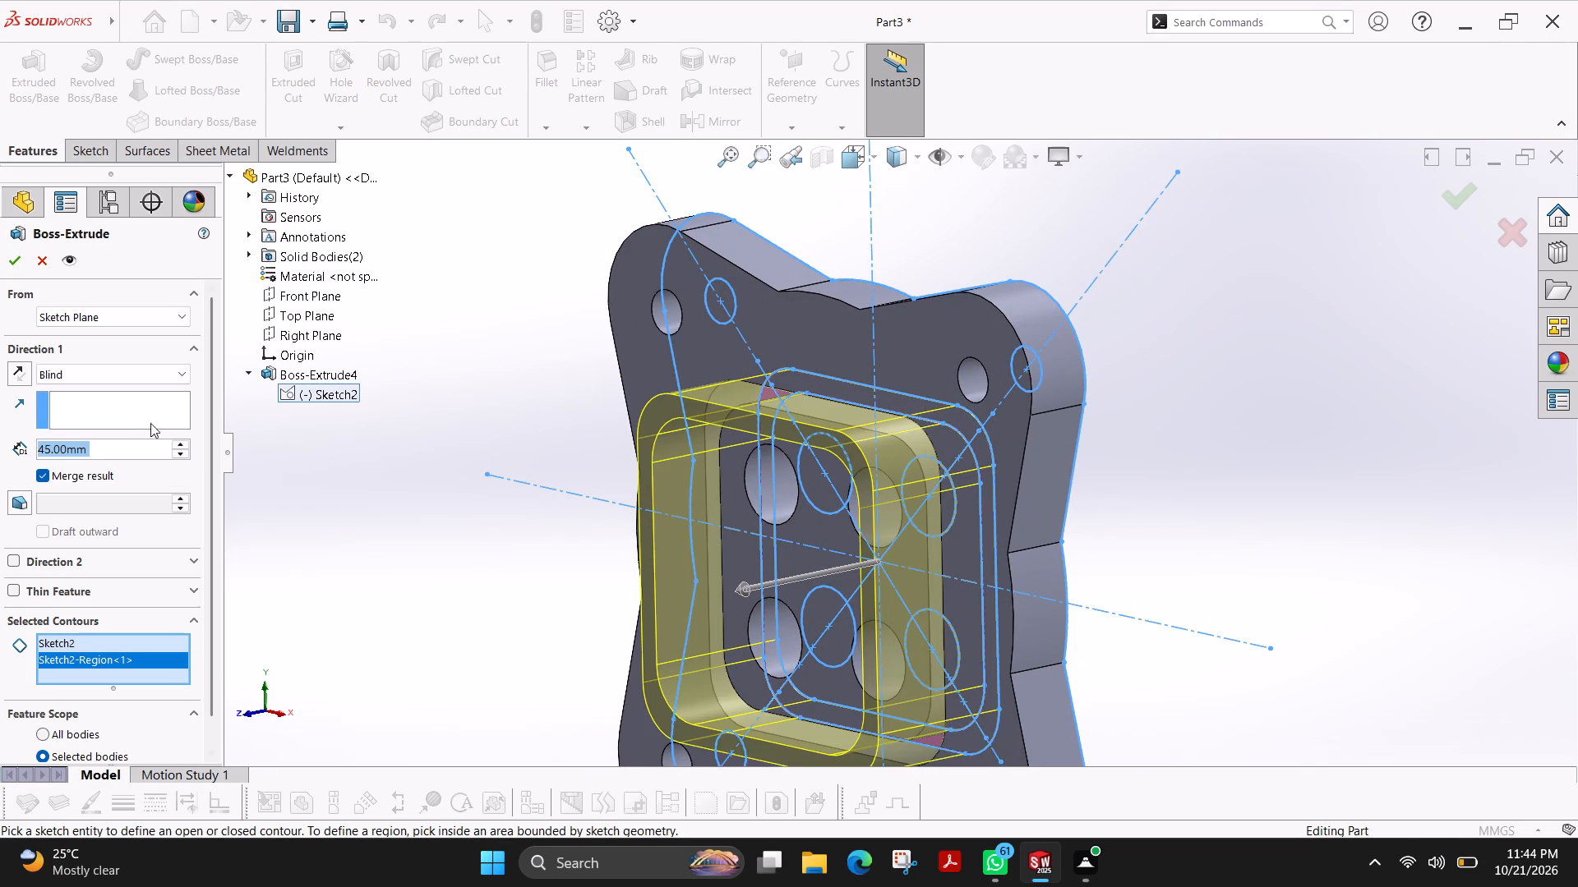
{"action": "left_click", "coordinate": [3, 261]}
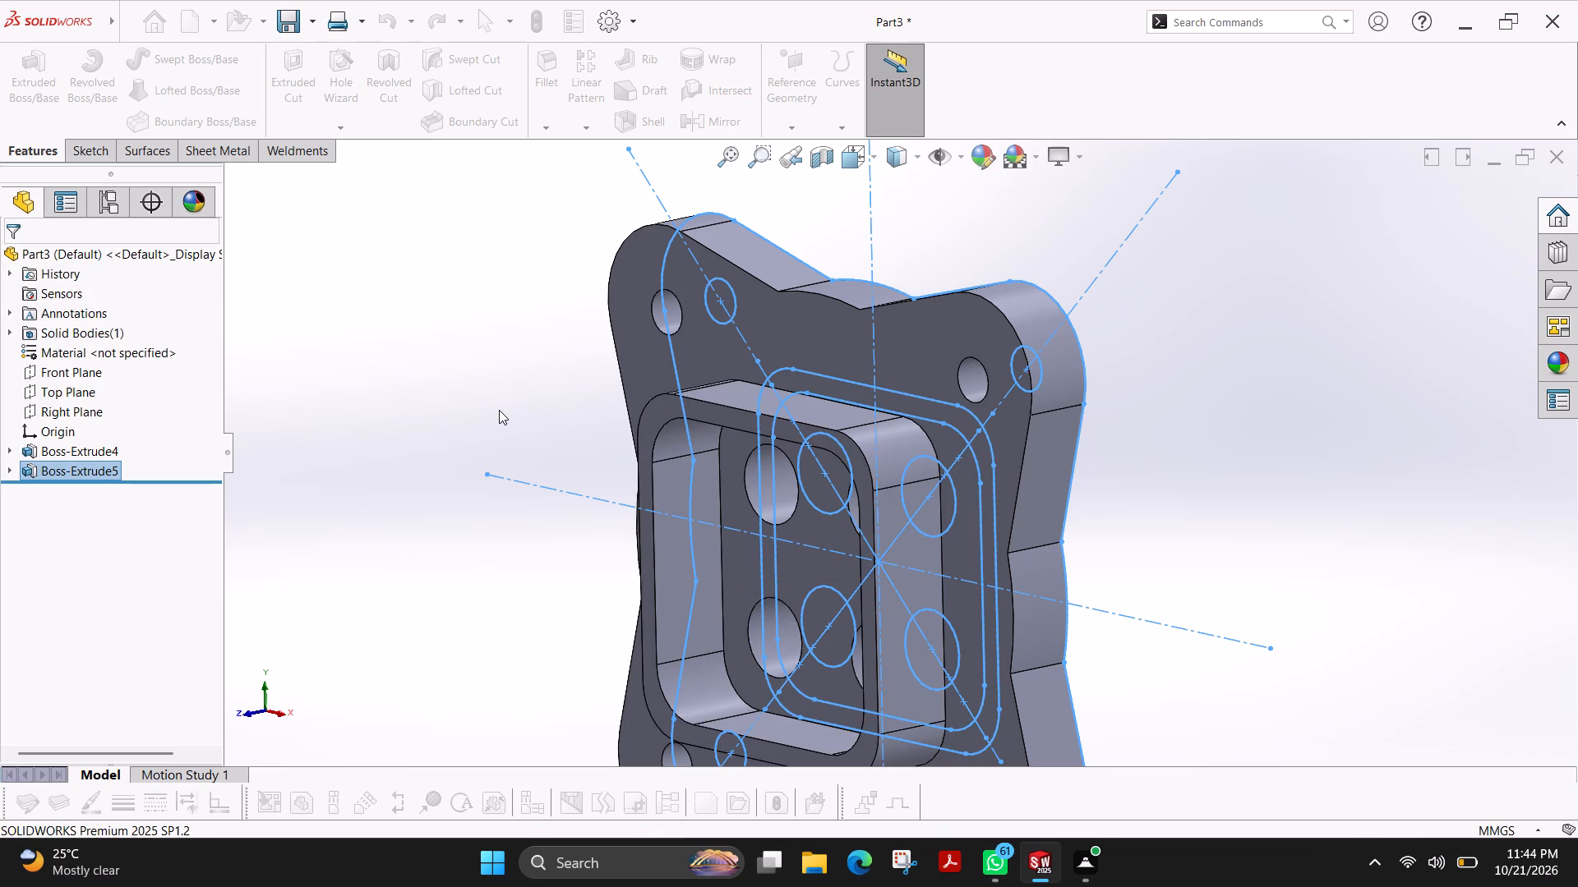
{"action": "key", "text": "Escape"}
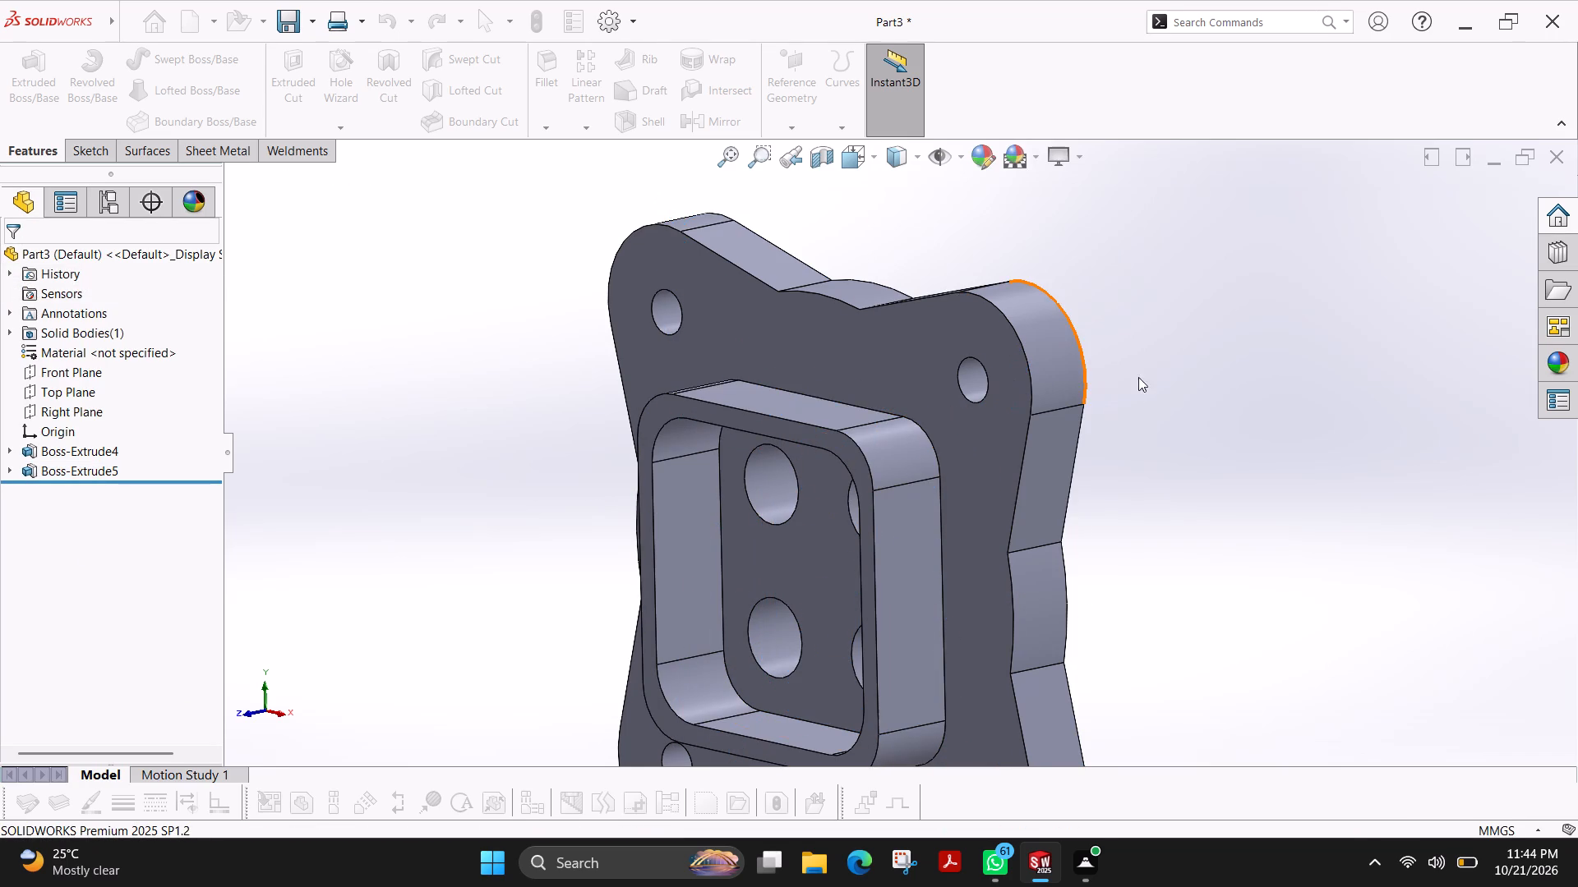
Examine the merged plate and rim from the front, back and side.
{"action": "middle_click_drag", "start_coordinate": [1196, 410], "coordinate": [1231, 319], "text": "ctrl+shift"}
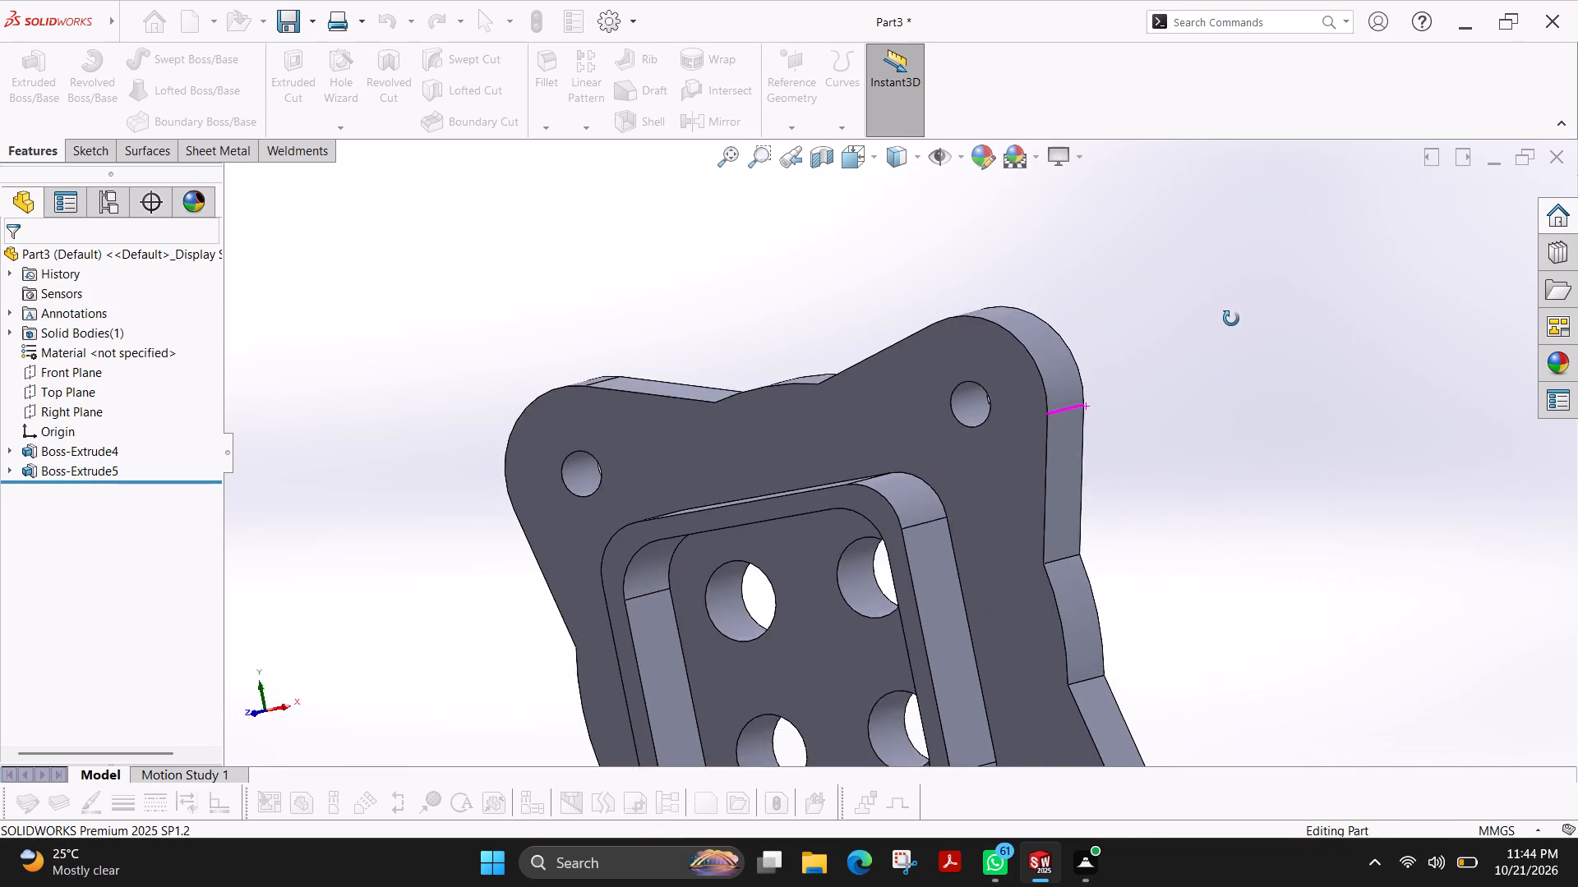
{"action": "middle_click_drag", "start_coordinate": [1231, 319], "coordinate": [994, 379], "text": "ctrl+shift"}
{"action": "scroll", "coordinate": [980, 485], "scroll_direction": "up", "scroll_amount": 3}
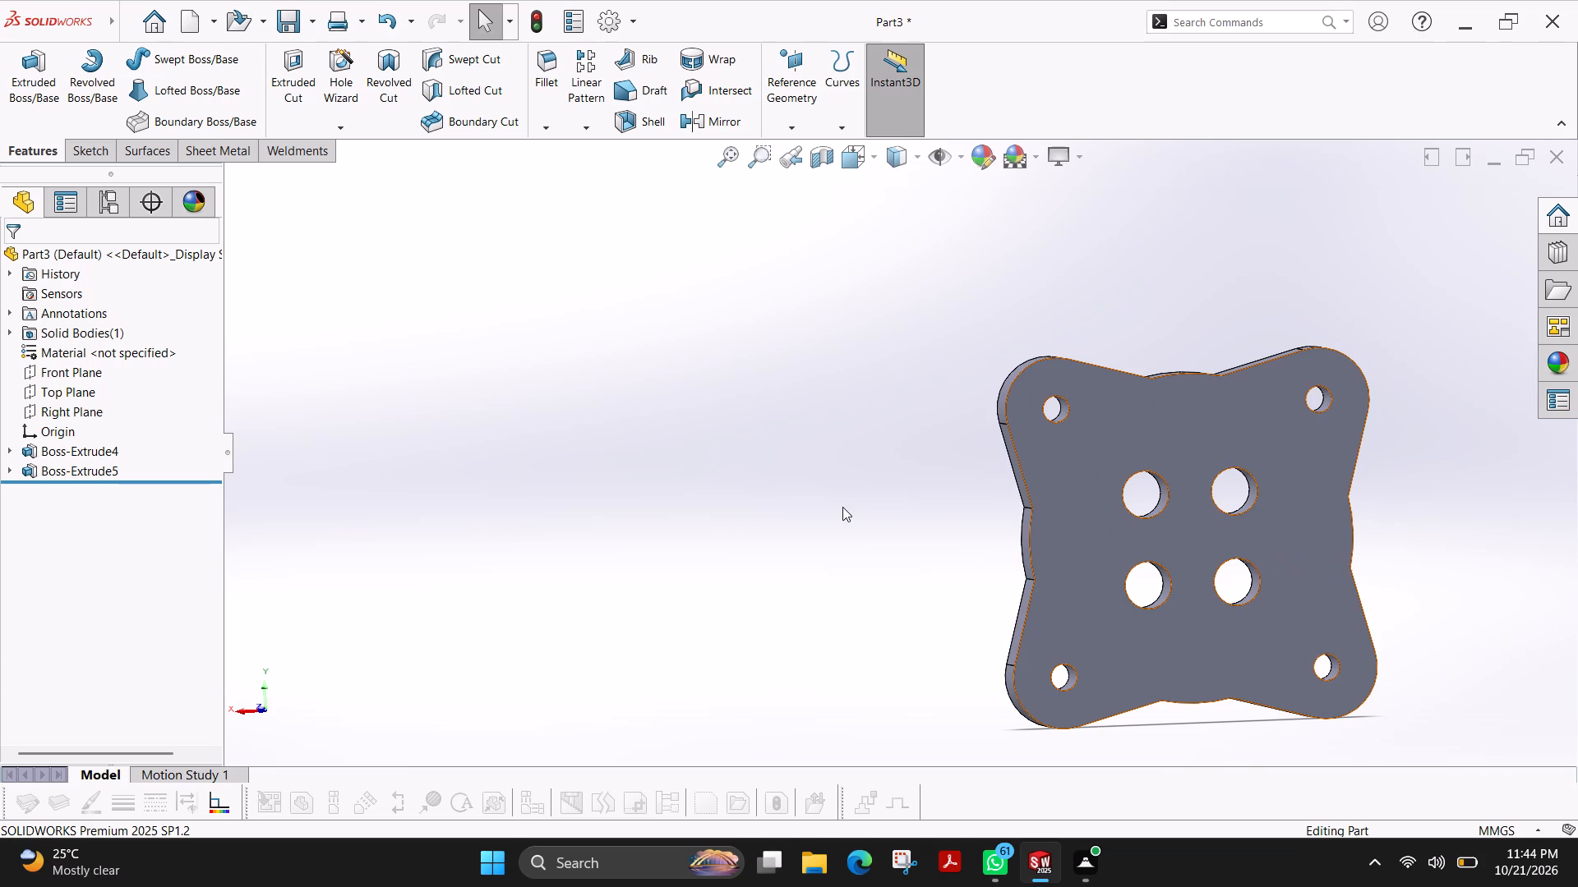
{"action": "middle_click_drag", "start_coordinate": [727, 478], "coordinate": [902, 487], "text": "ctrl+shift"}
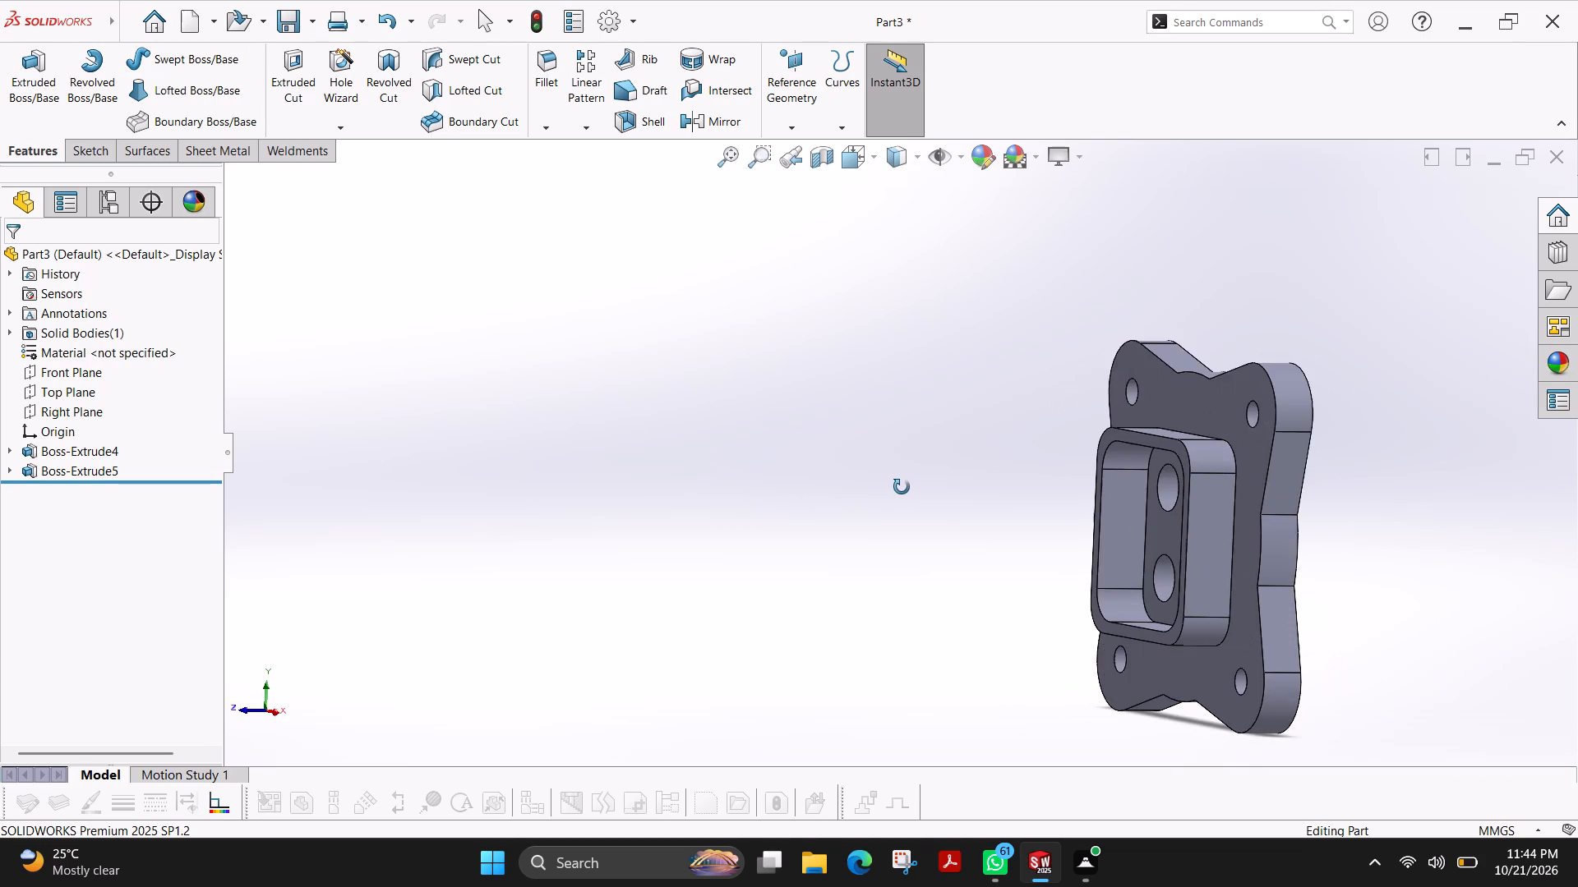
{"action": "middle_click_drag", "start_coordinate": [902, 487], "coordinate": [859, 478], "text": "ctrl+shift"}
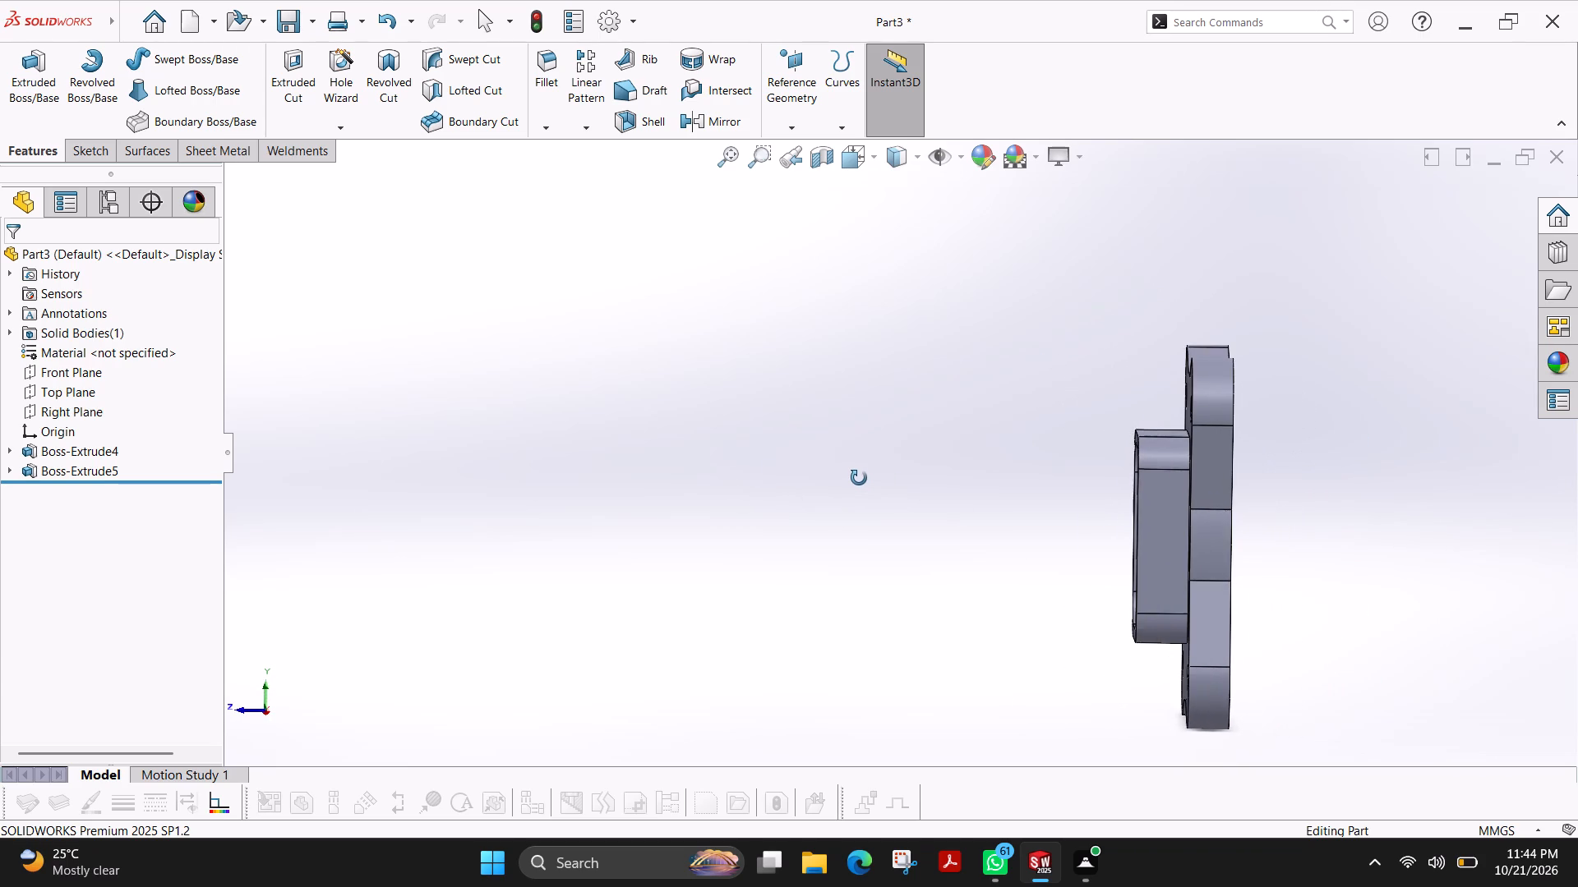
{"action": "middle_click_drag", "start_coordinate": [859, 478], "coordinate": [858, 469], "text": "ctrl+shift"}
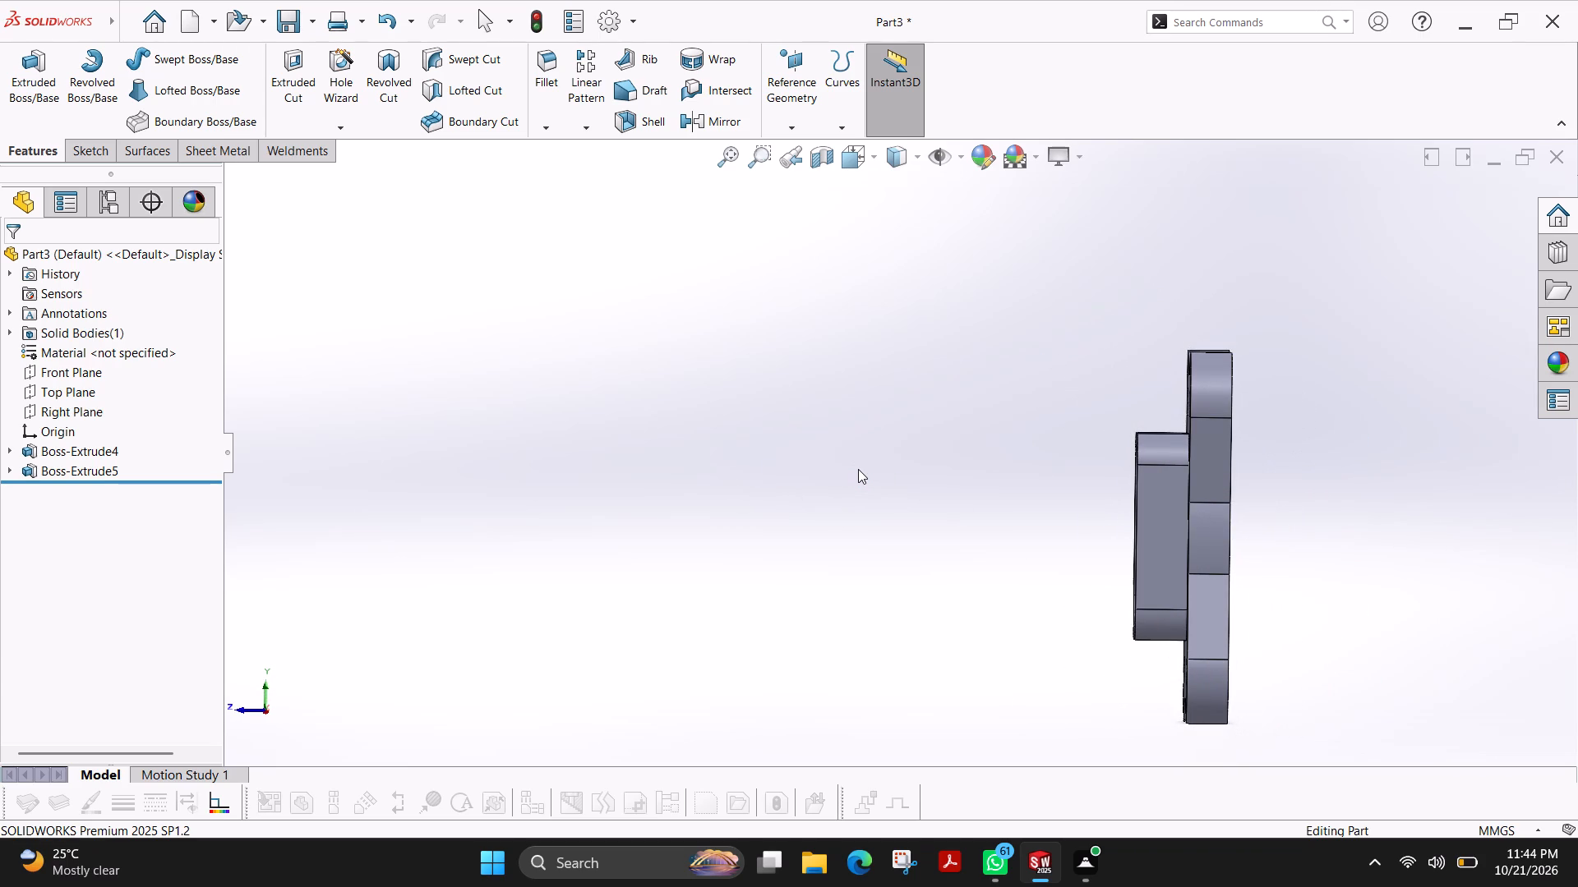
{"action": "scroll", "coordinate": [858, 469], "scroll_direction": "up", "scroll_amount": 1}
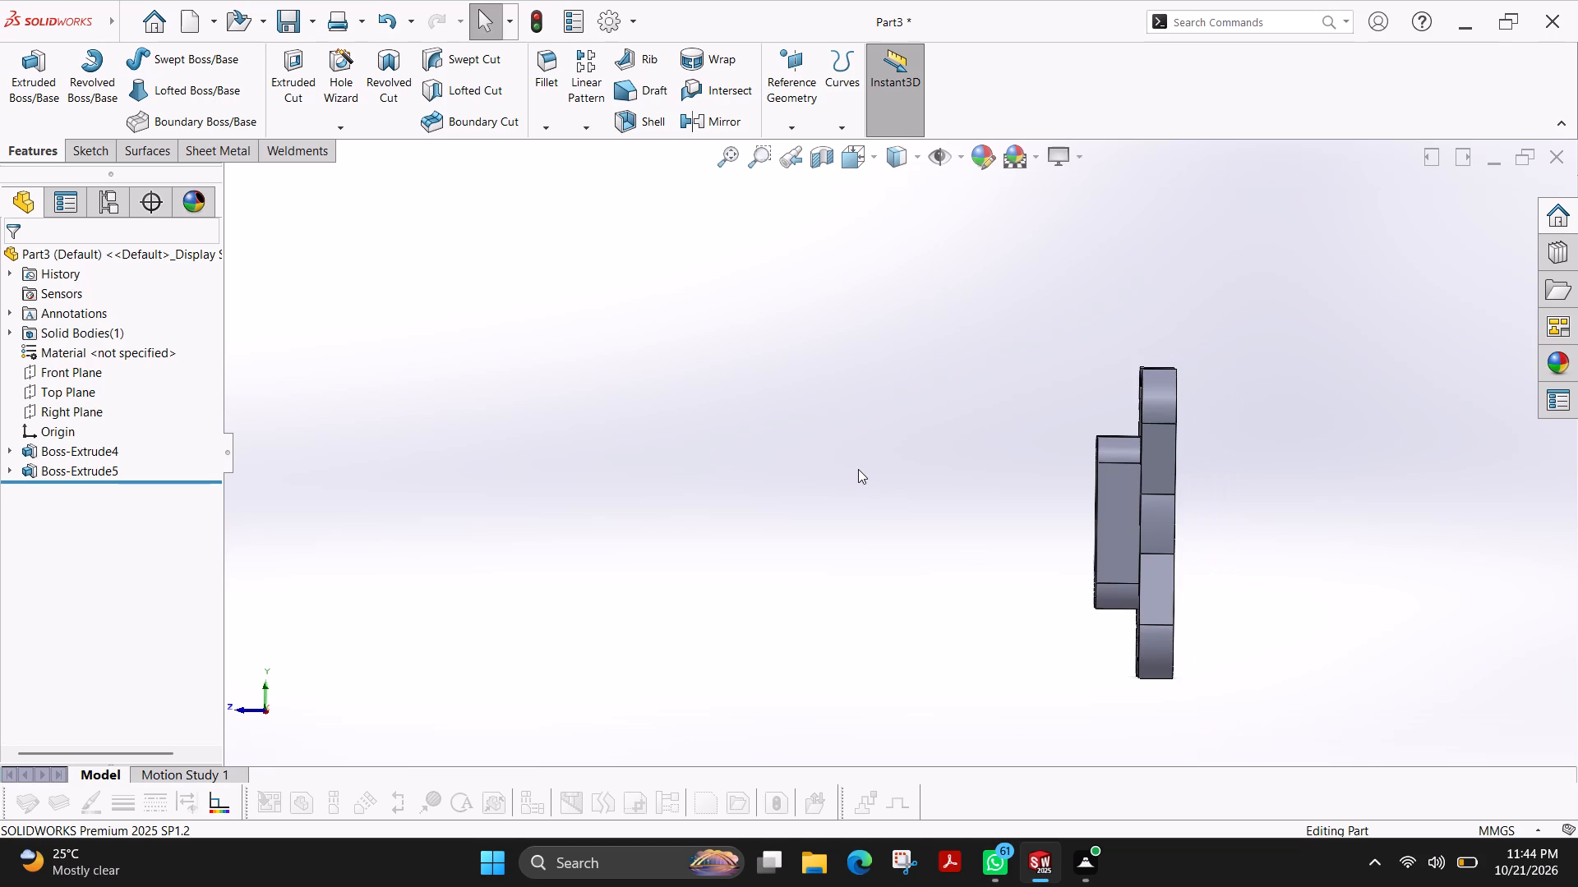
Sketch two concentric circles centred on the origin, radii about 59 mm and 74 mm, on the plate's flat back face.
{"action": "middle_click_drag", "start_coordinate": [857, 469], "coordinate": [782, 452], "text": "ctrl+shift"}
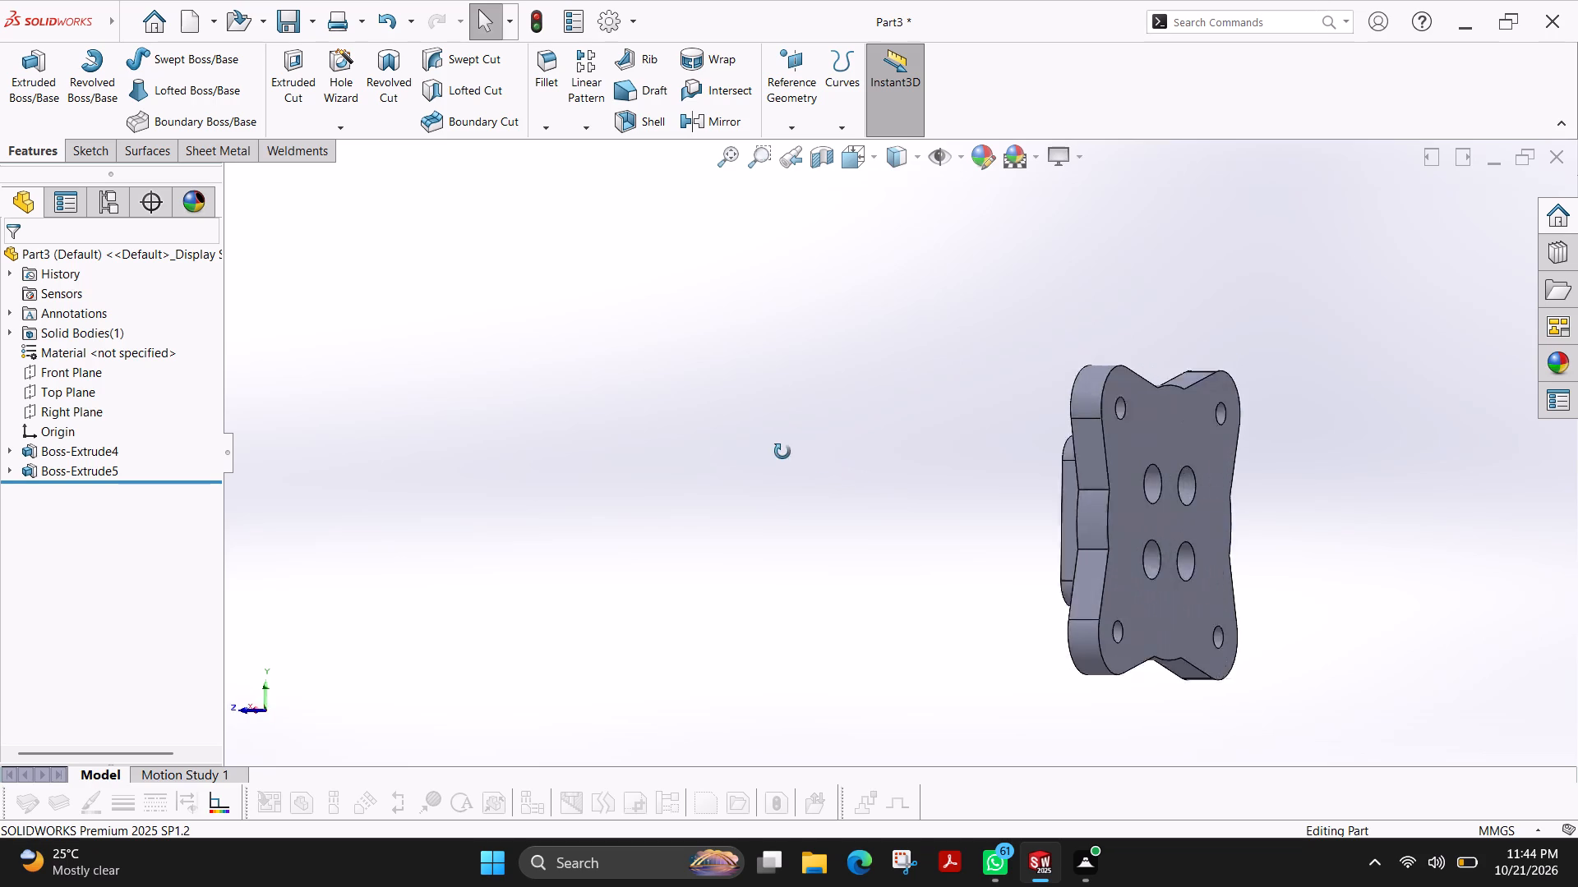
{"action": "middle_click_drag", "start_coordinate": [782, 452], "coordinate": [725, 439], "text": "ctrl+shift"}
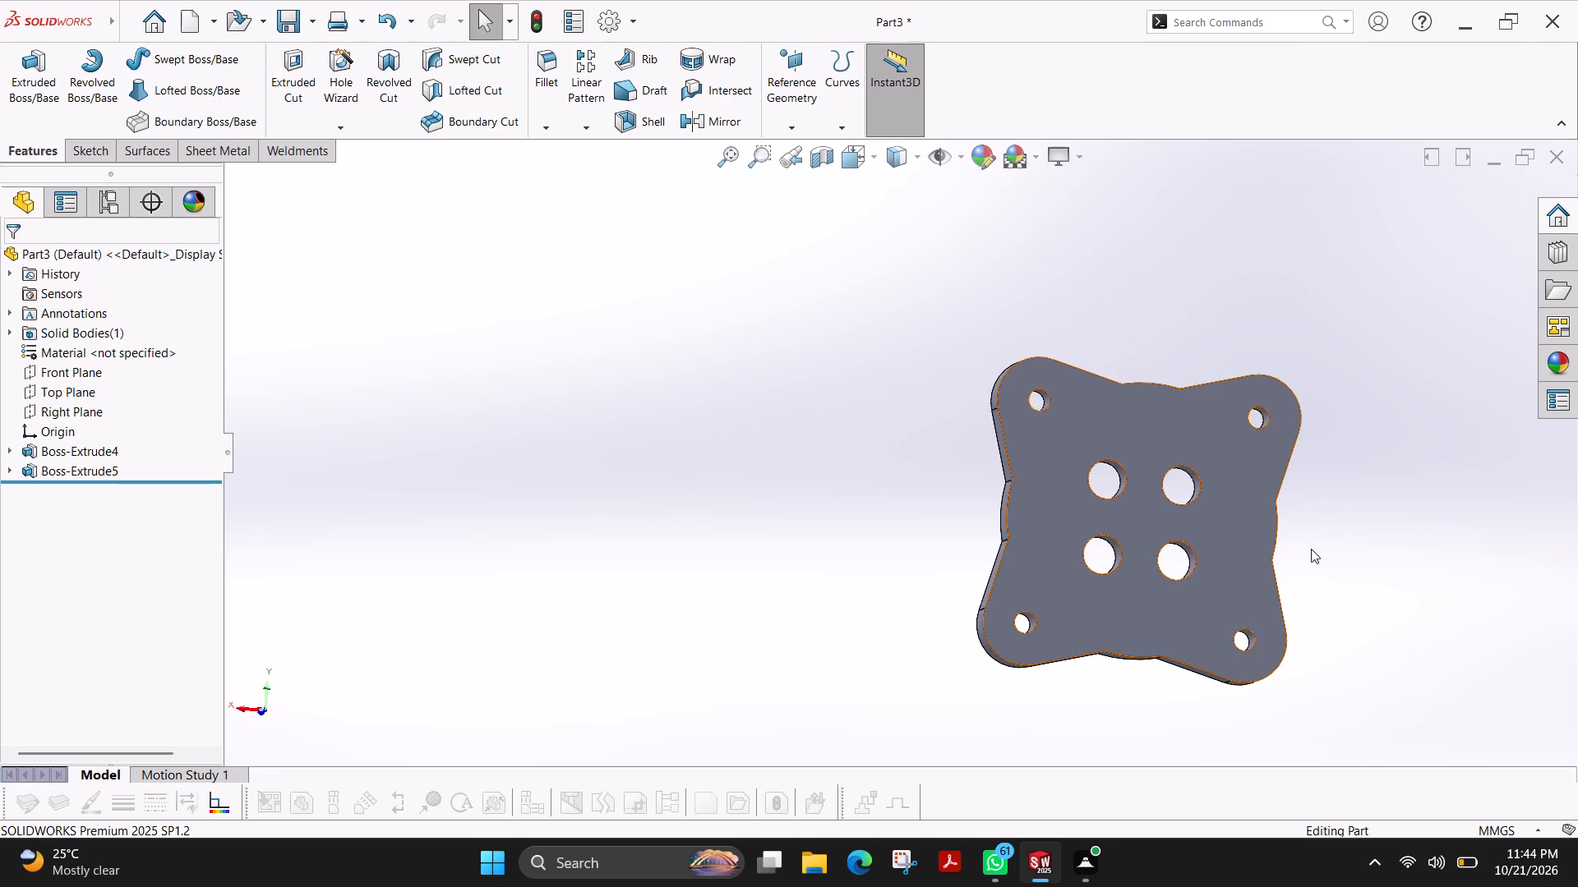
{"action": "left_click", "coordinate": [1234, 511]}
{"action": "left_click", "coordinate": [75, 145]}
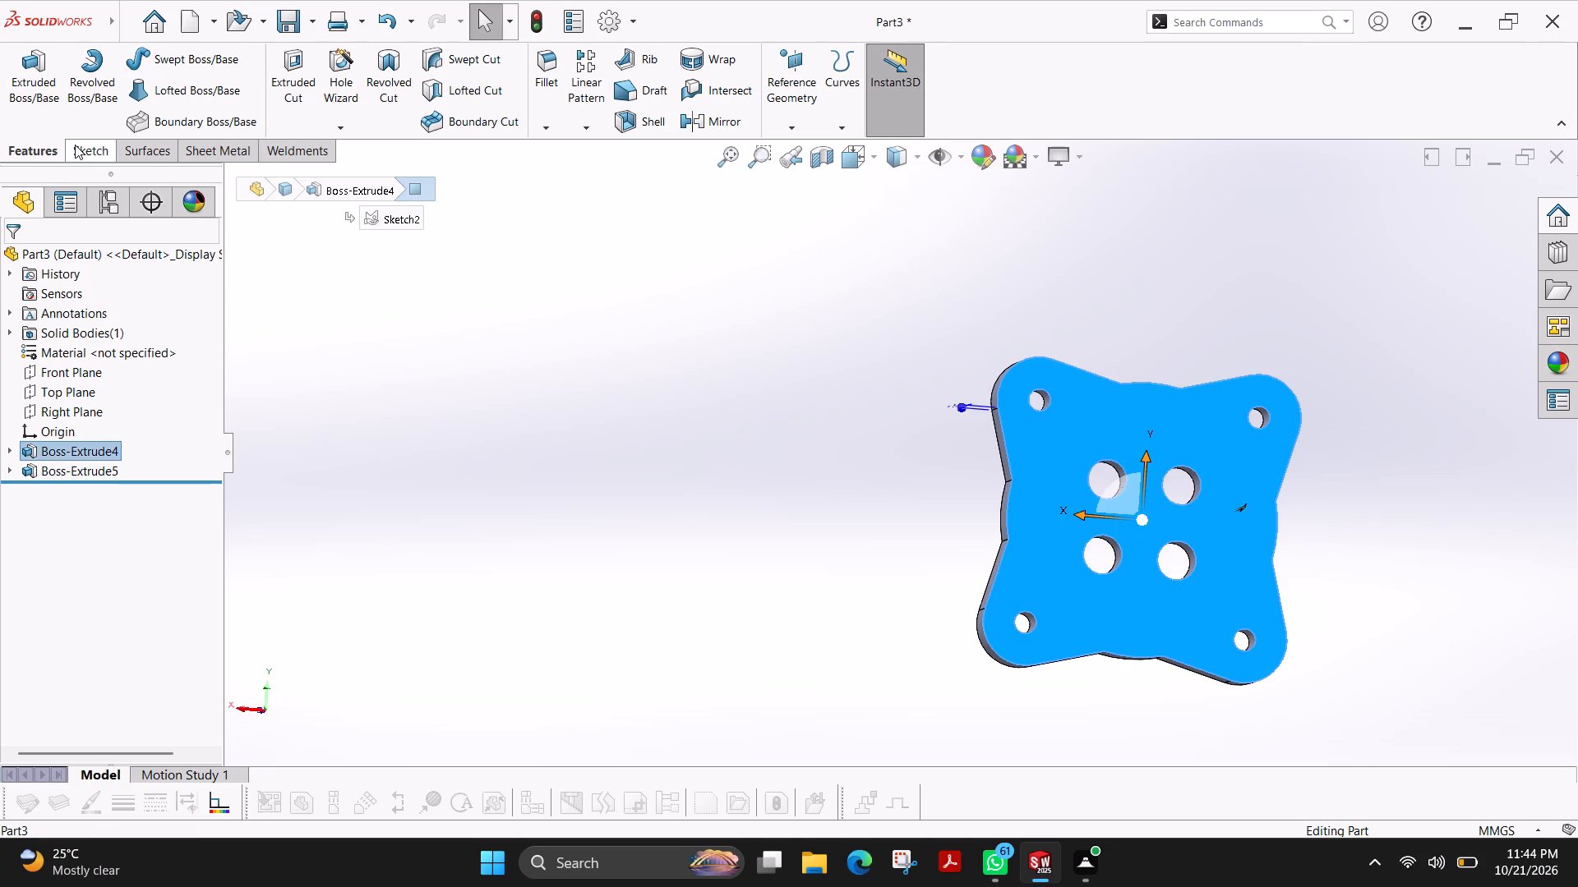
{"action": "left_click", "coordinate": [29, 89]}
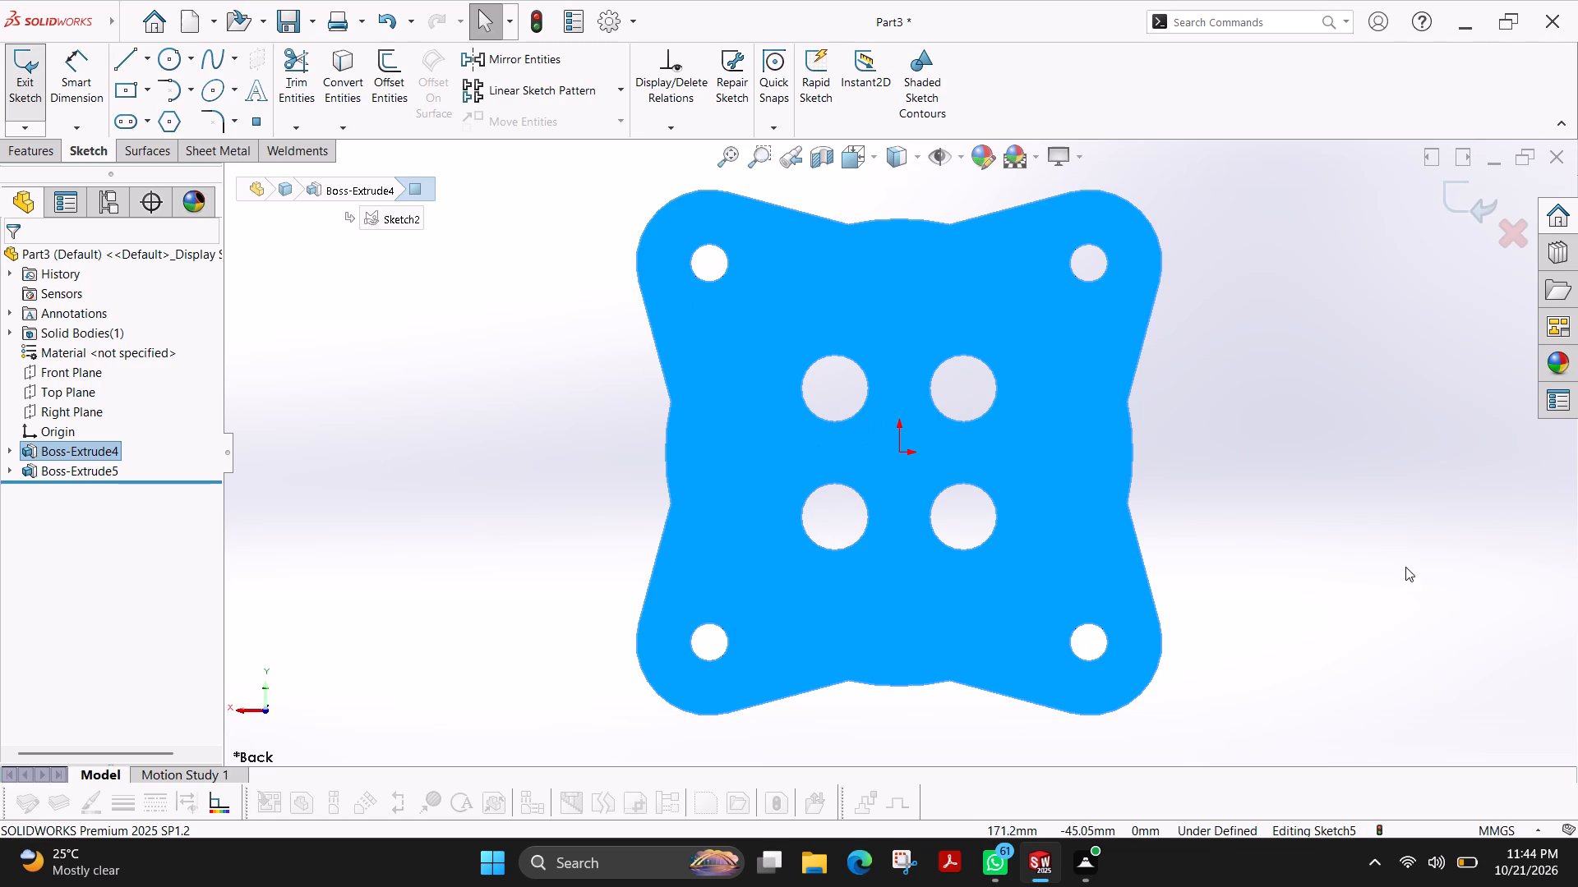
{"action": "key", "text": "Escape"}
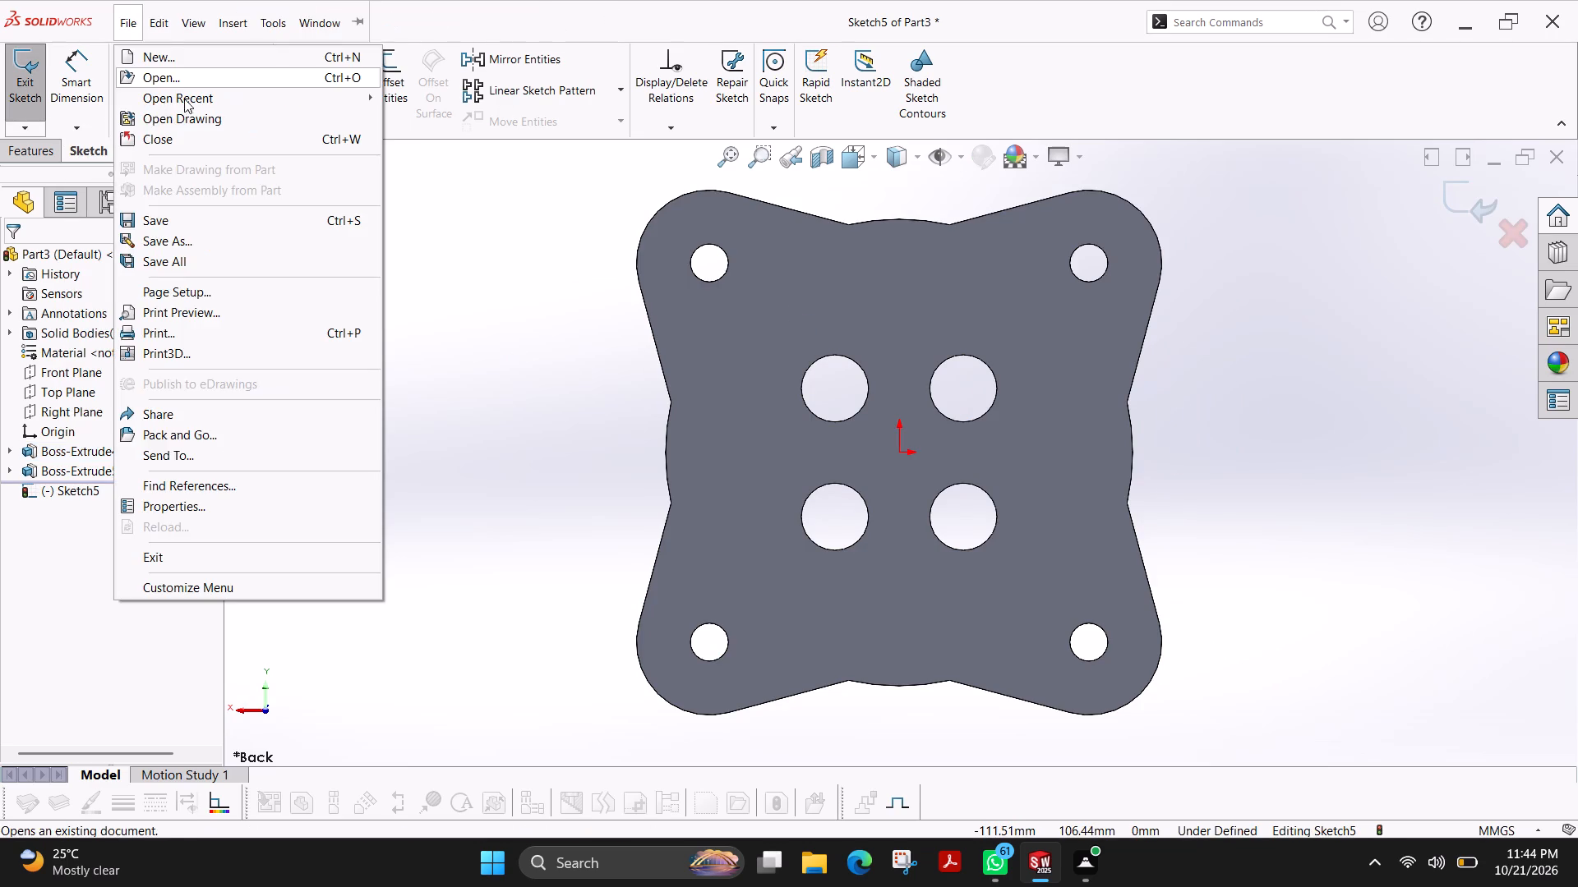
{"action": "left_click", "coordinate": [496, 243]}
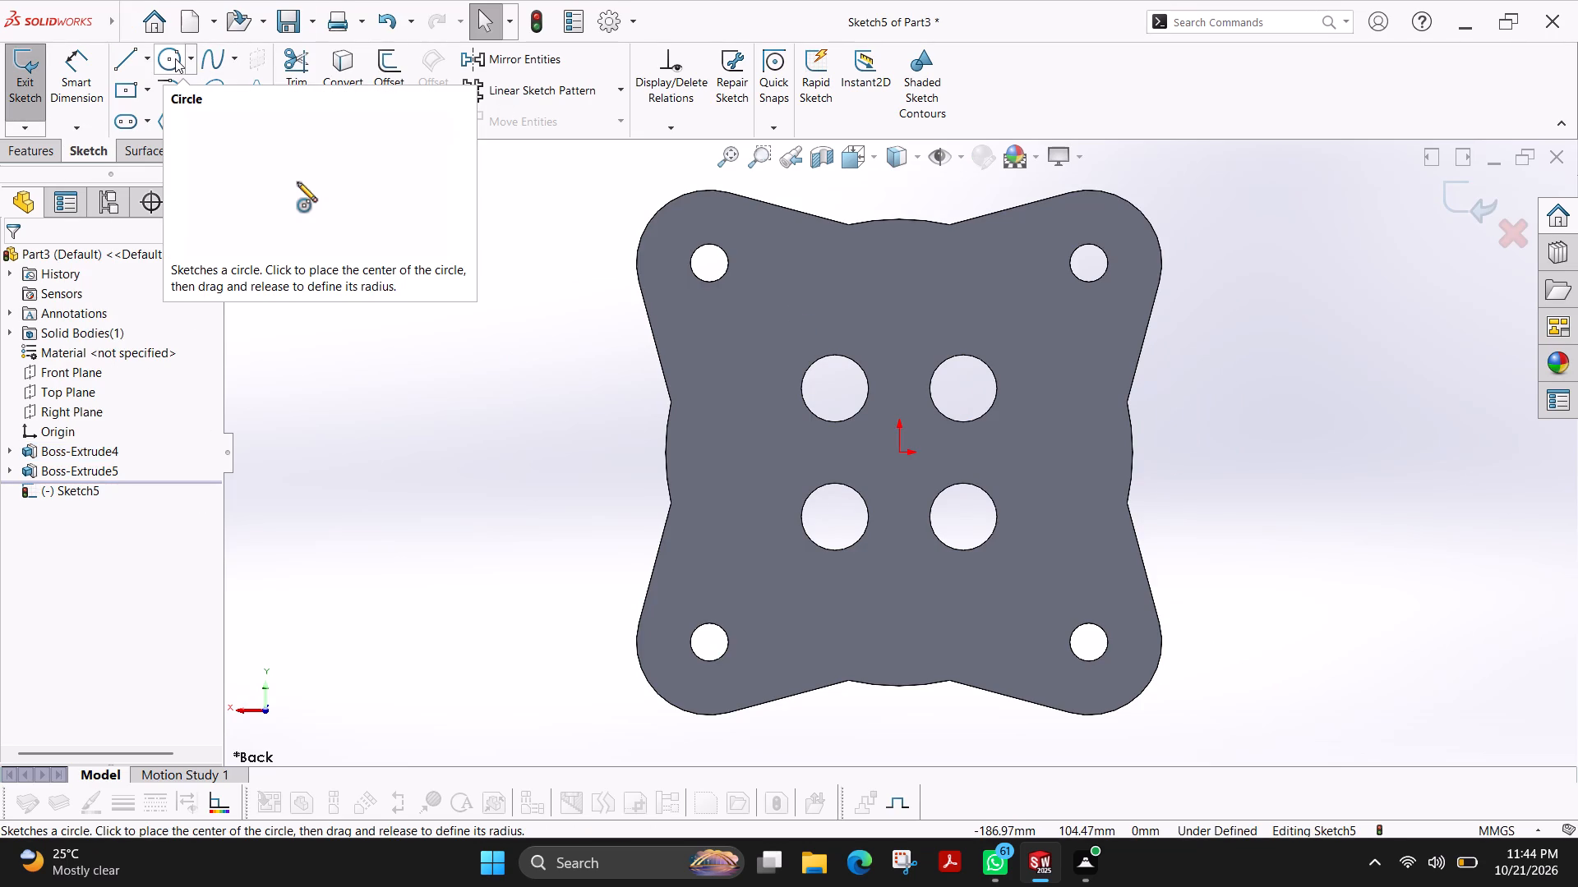
{"action": "left_click", "coordinate": [175, 58]}
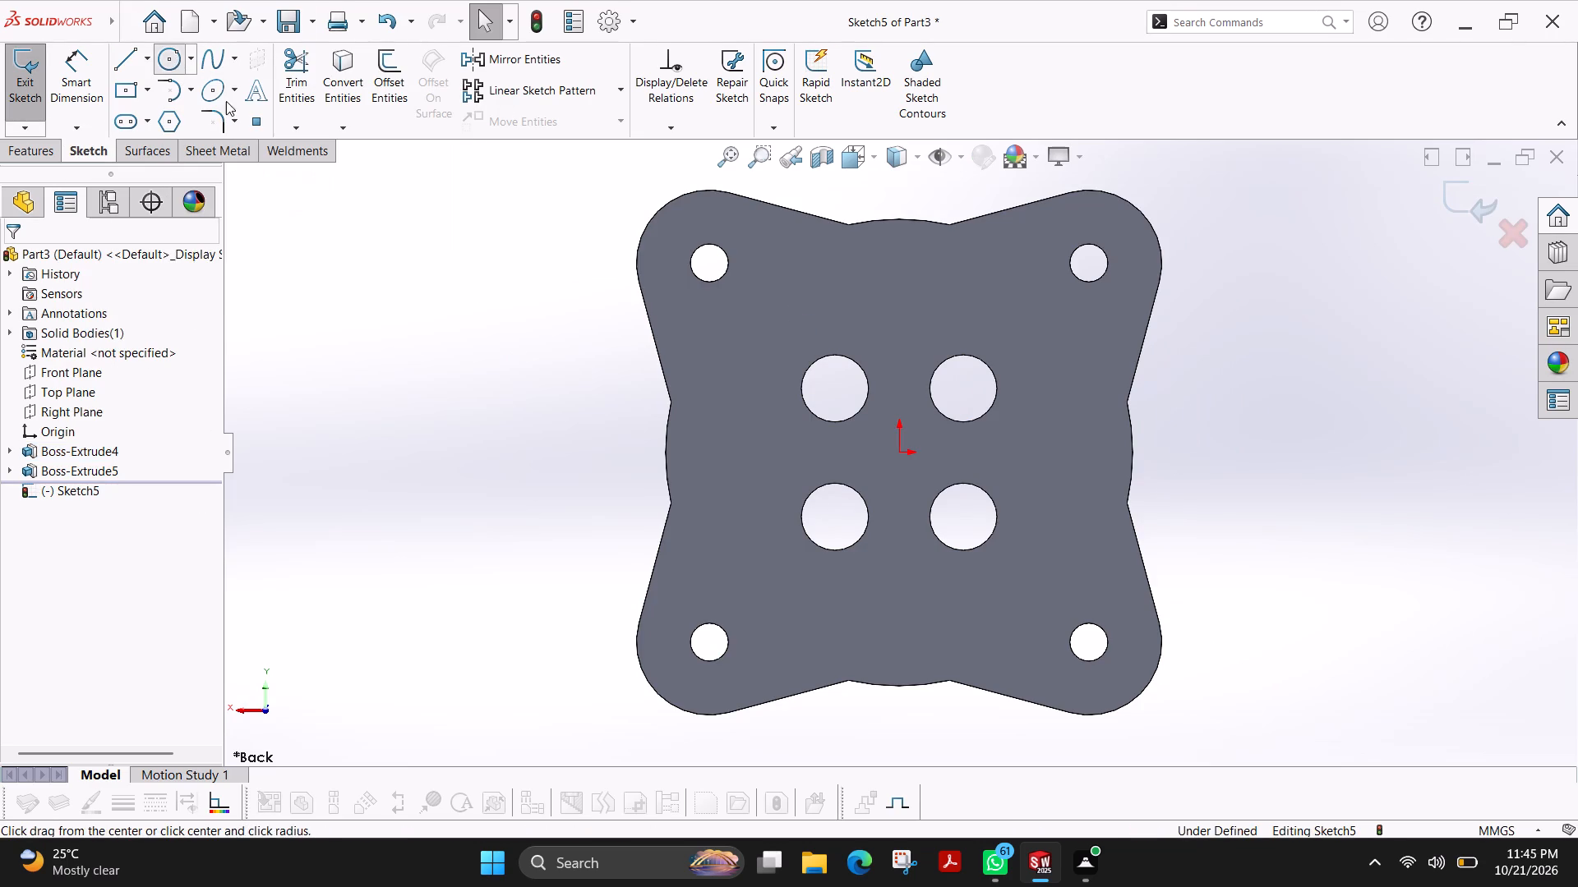
{"action": "left_click", "coordinate": [899, 453]}
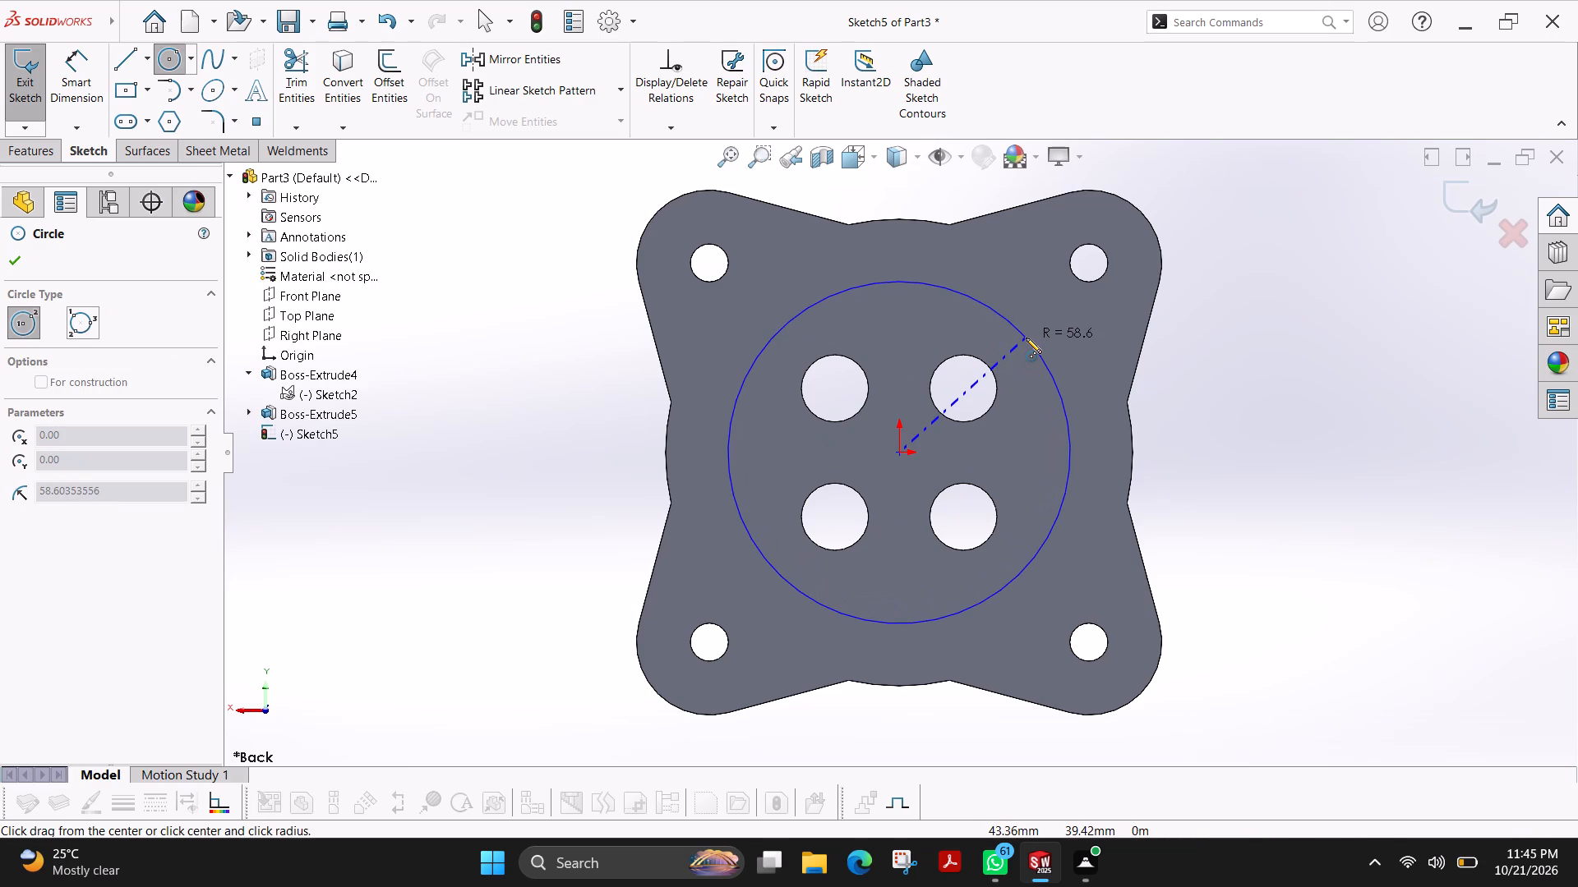
{"action": "left_click", "coordinate": [1026, 338]}
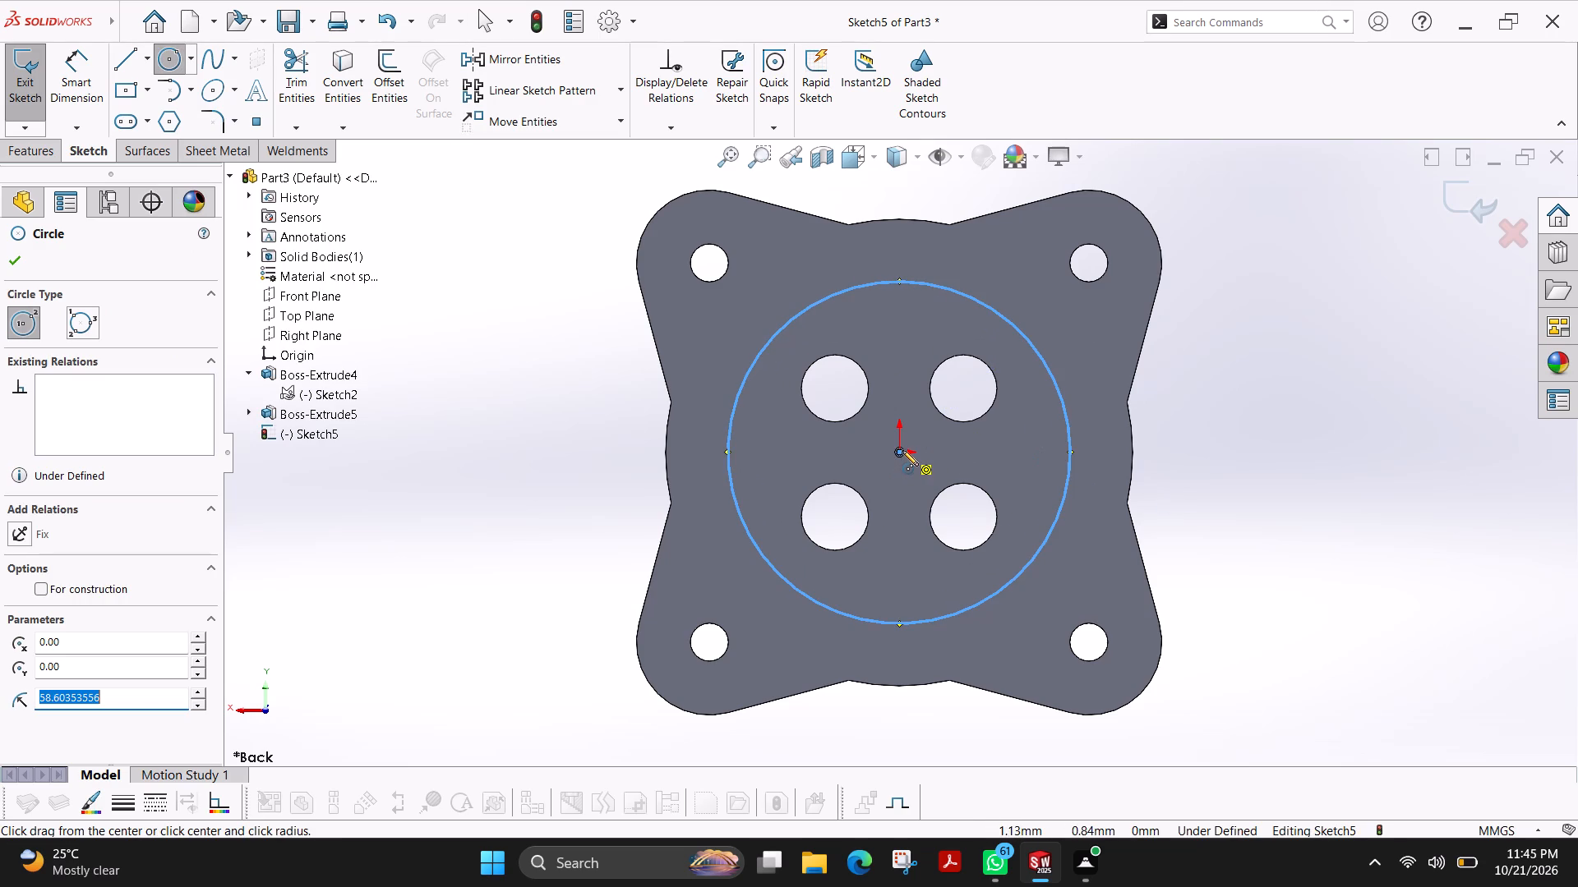
{"action": "left_click", "coordinate": [899, 454]}
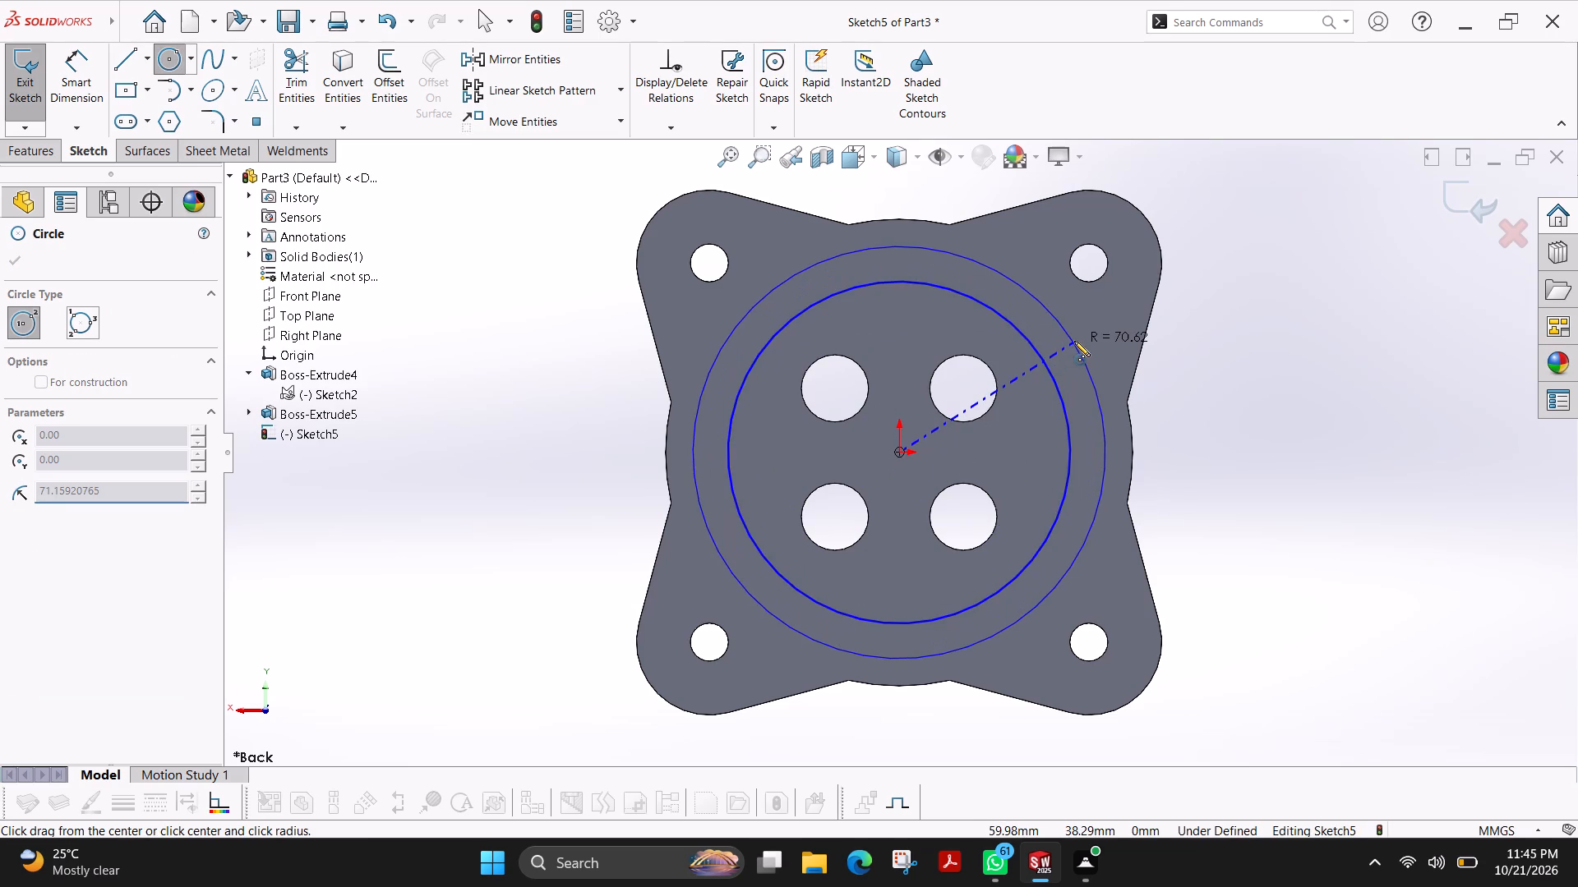
{"action": "left_click", "coordinate": [1080, 334]}
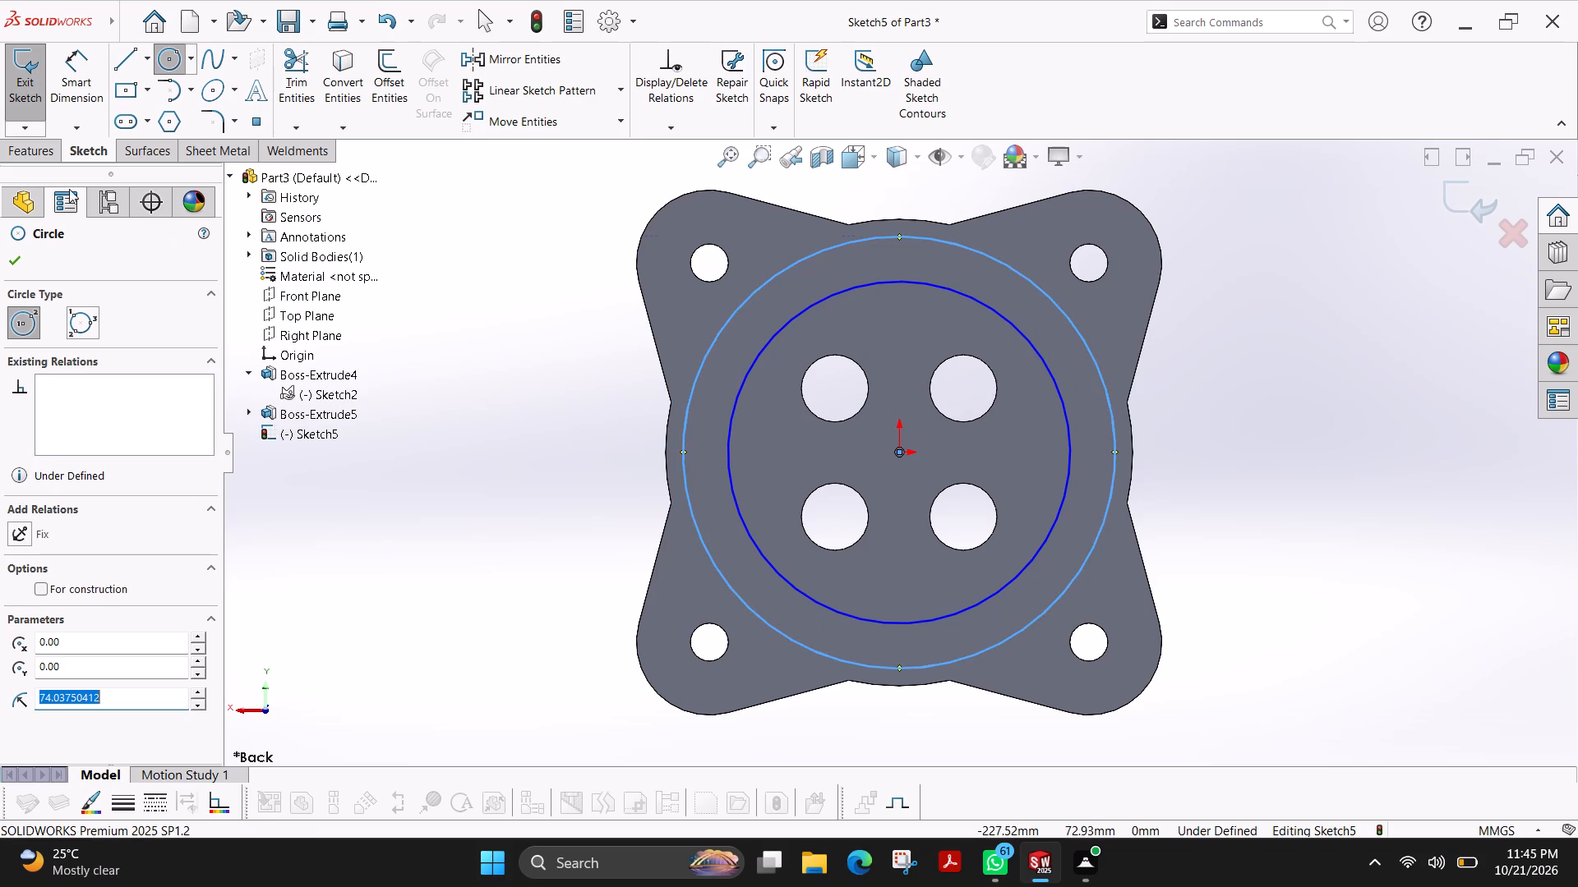
{"action": "left_click", "coordinate": [15, 258]}
Dimension the outer circle's diameter as 145 mm and the inner circle's diameter as 105 mm.
{"action": "left_click", "coordinate": [94, 78]}
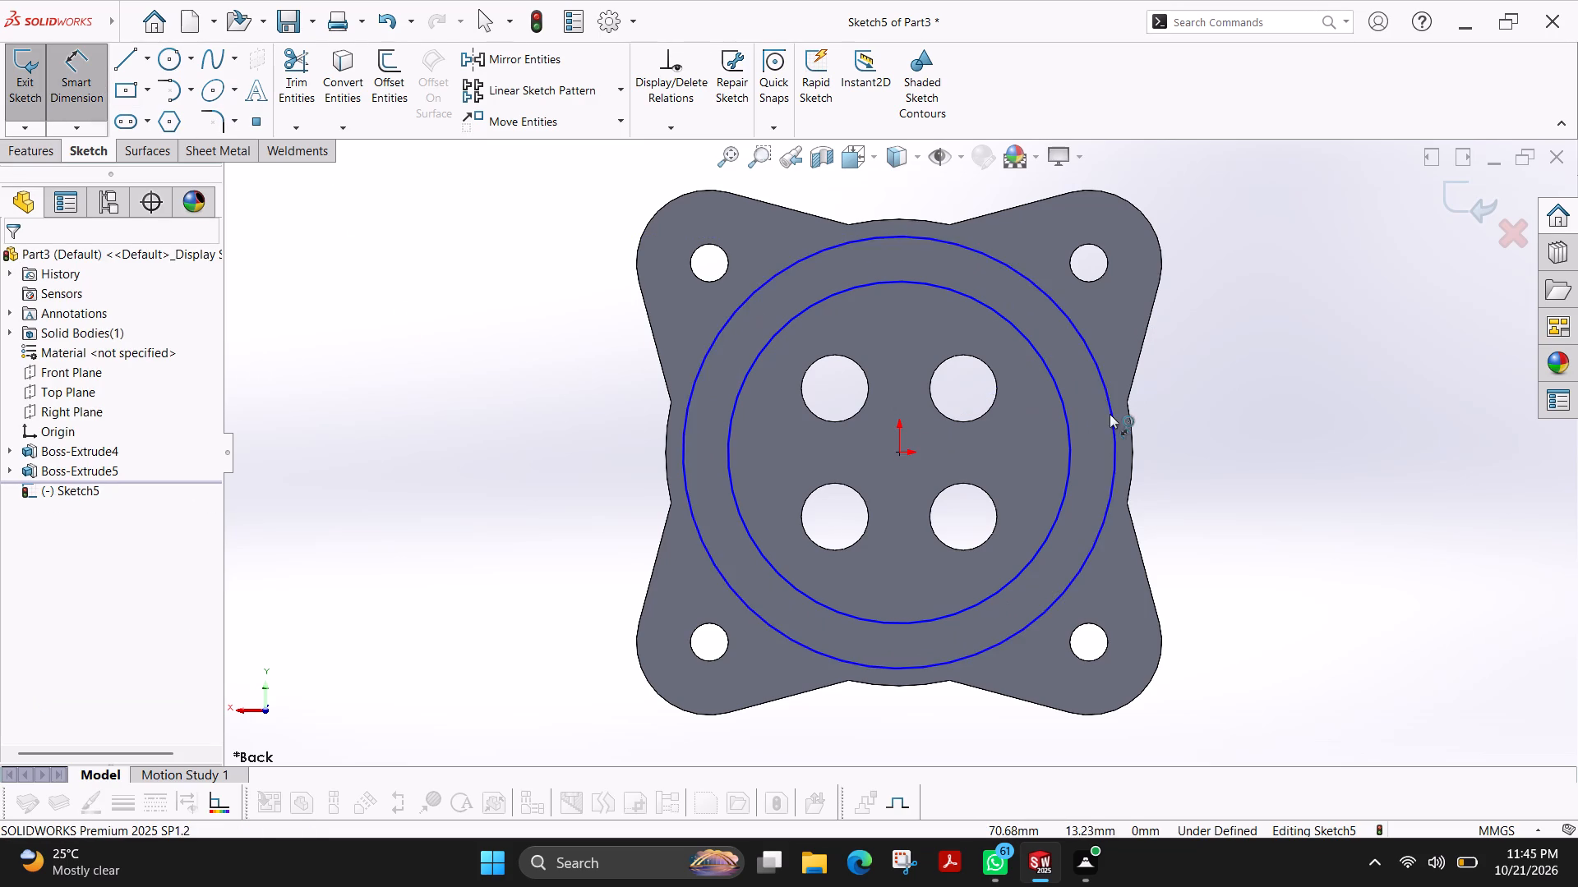
{"action": "left_click", "coordinate": [1095, 362]}
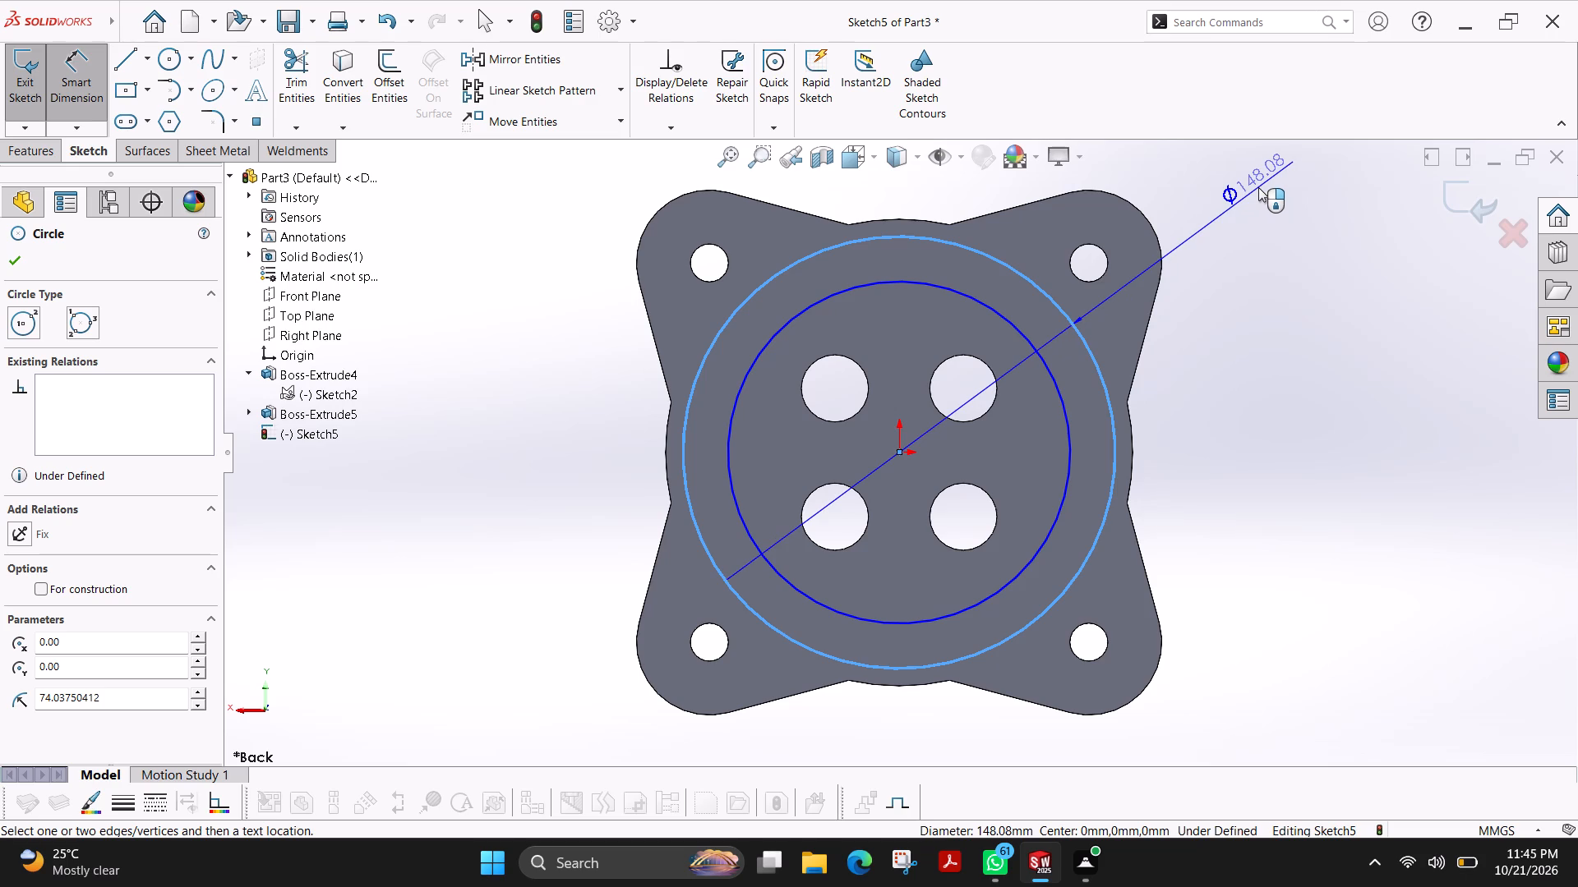
{"action": "left_click", "coordinate": [1258, 187]}
{"action": "type", "text": "145"}
{"action": "key", "text": "Return"}
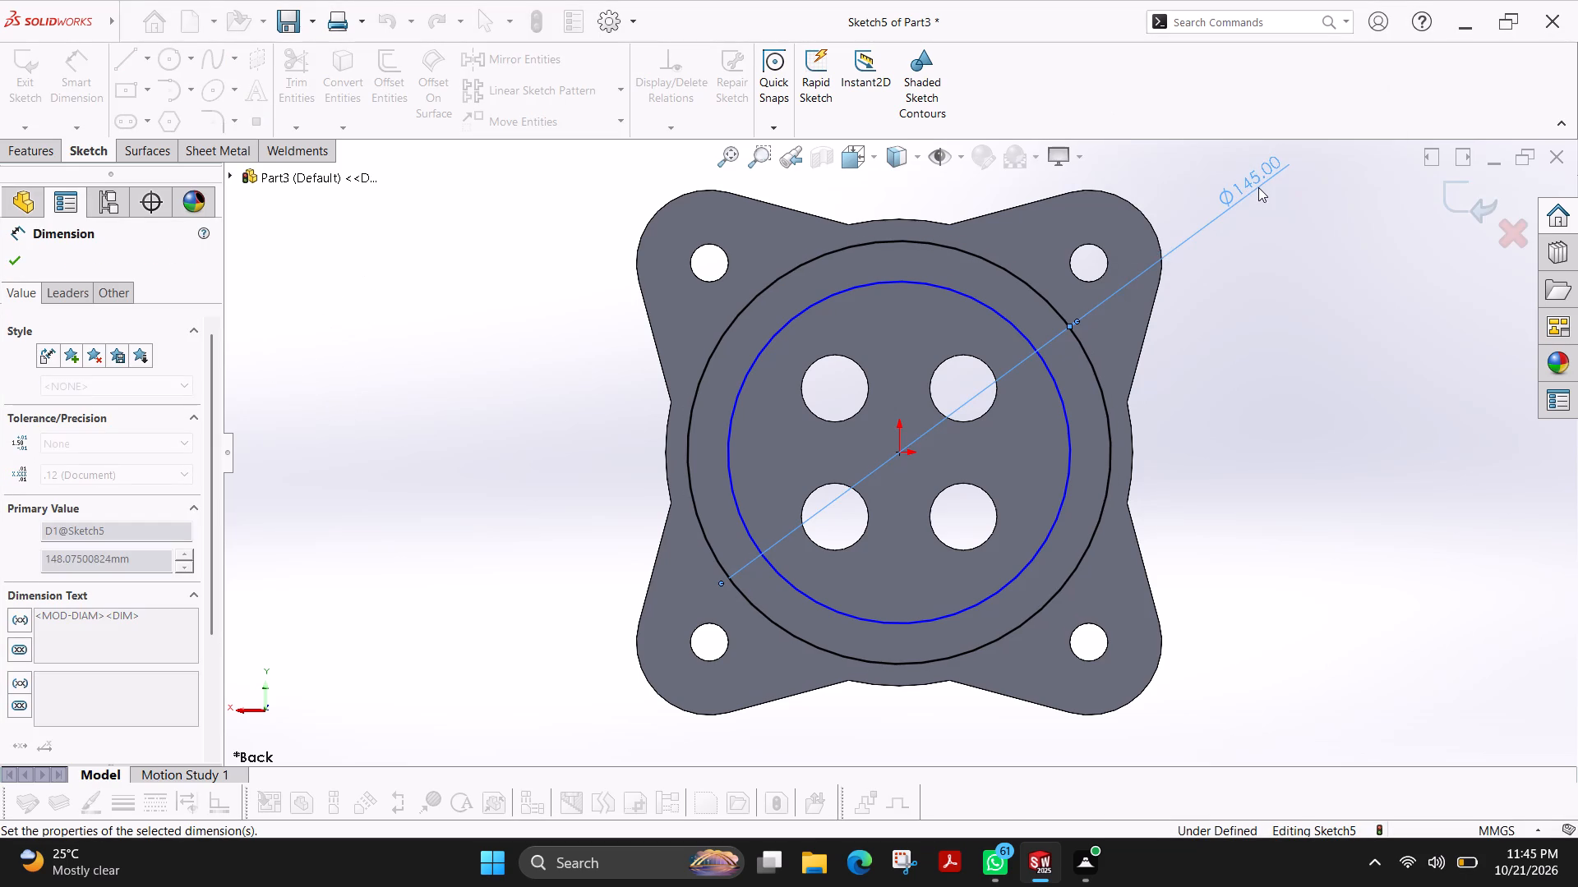
{"action": "left_click", "coordinate": [746, 375]}
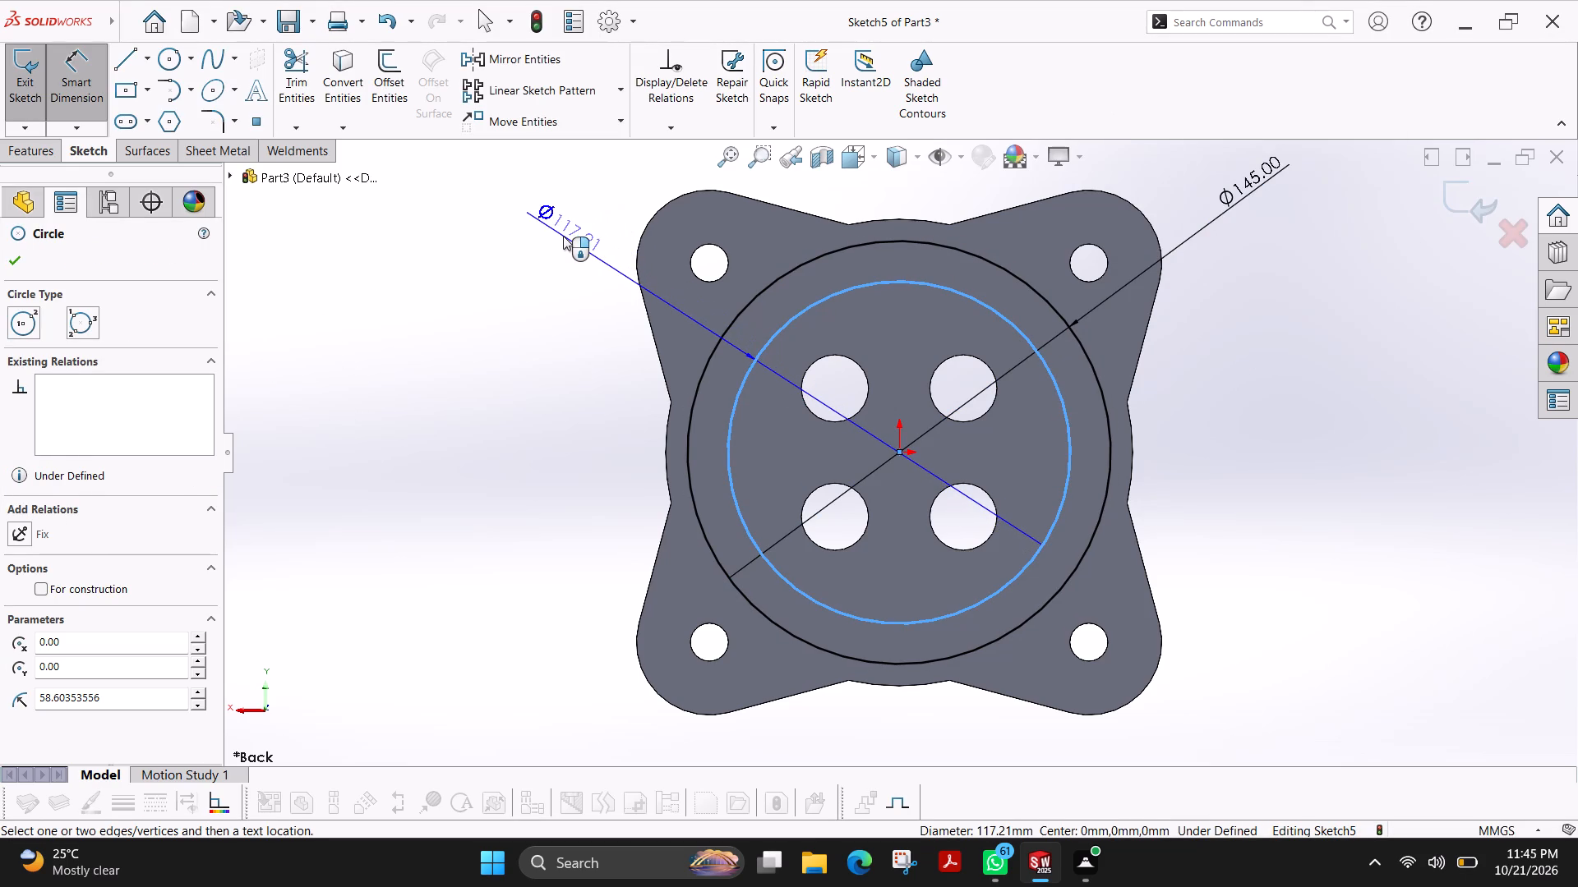
{"action": "left_click", "coordinate": [563, 236]}
{"action": "type", "text": "105"}
{"action": "key", "text": "Return"}
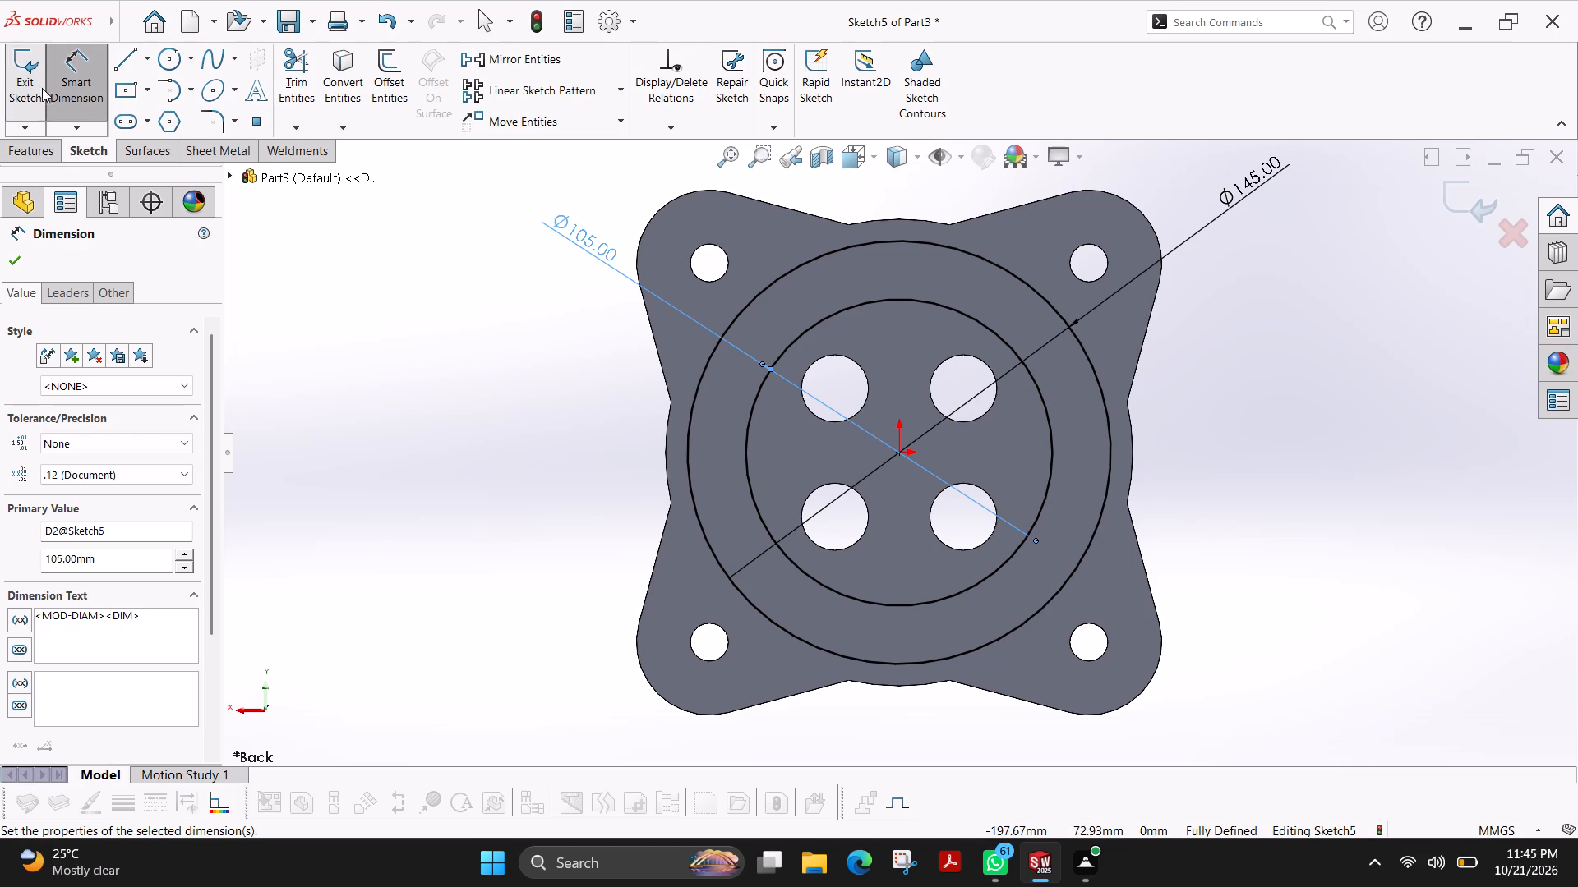
Cut the ring between the two circles into the plate's back face with a Blind Extruded Cut 3 mm deep.
{"action": "left_click", "coordinate": [44, 149]}
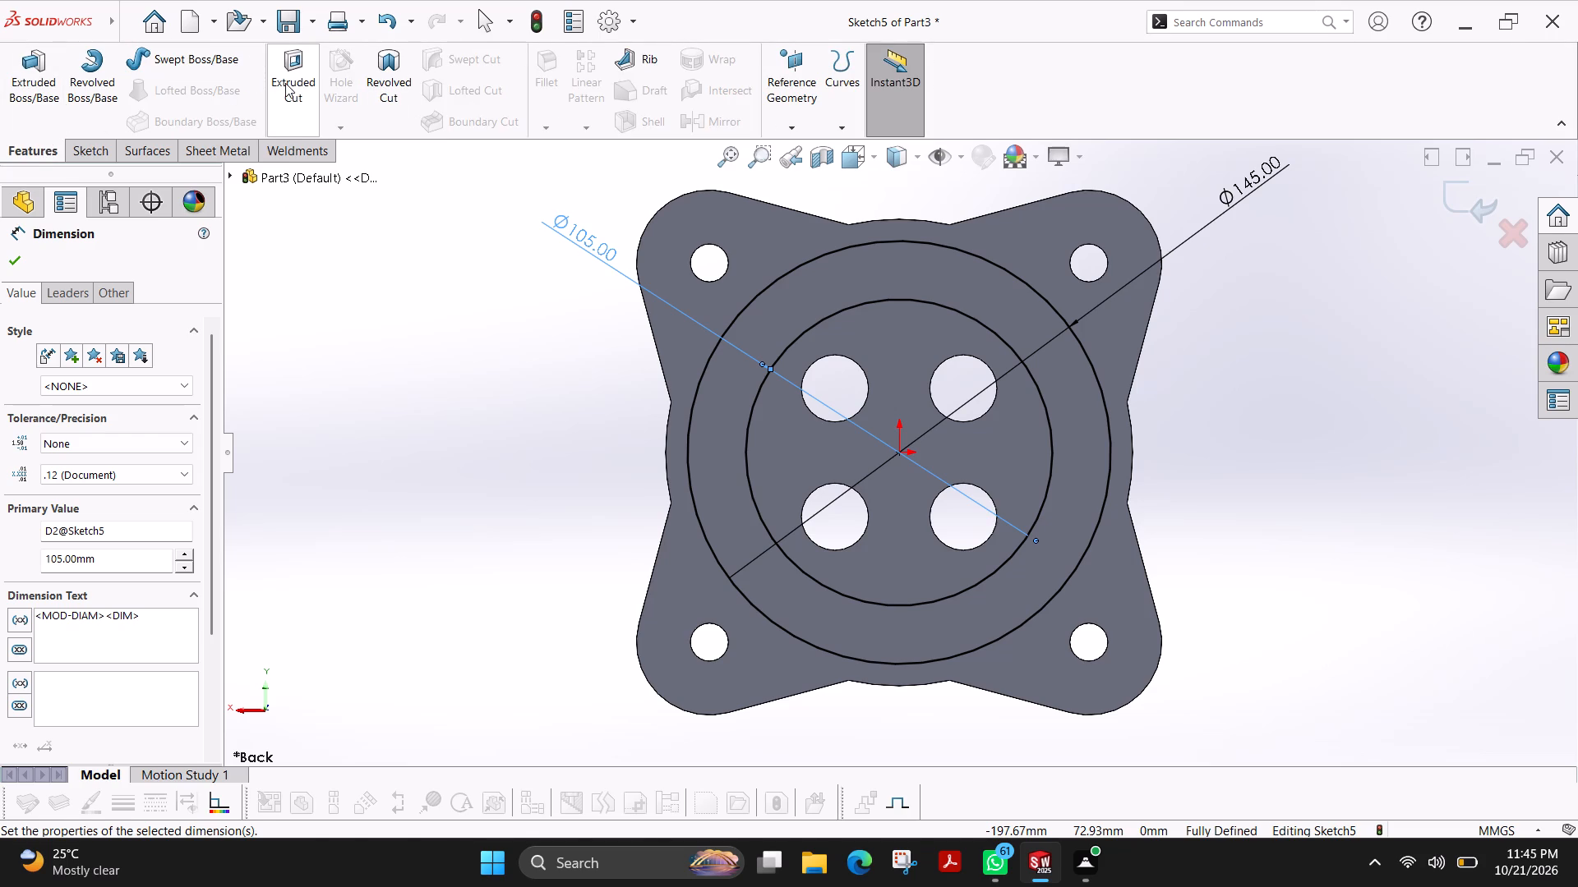
{"action": "left_click", "coordinate": [285, 83]}
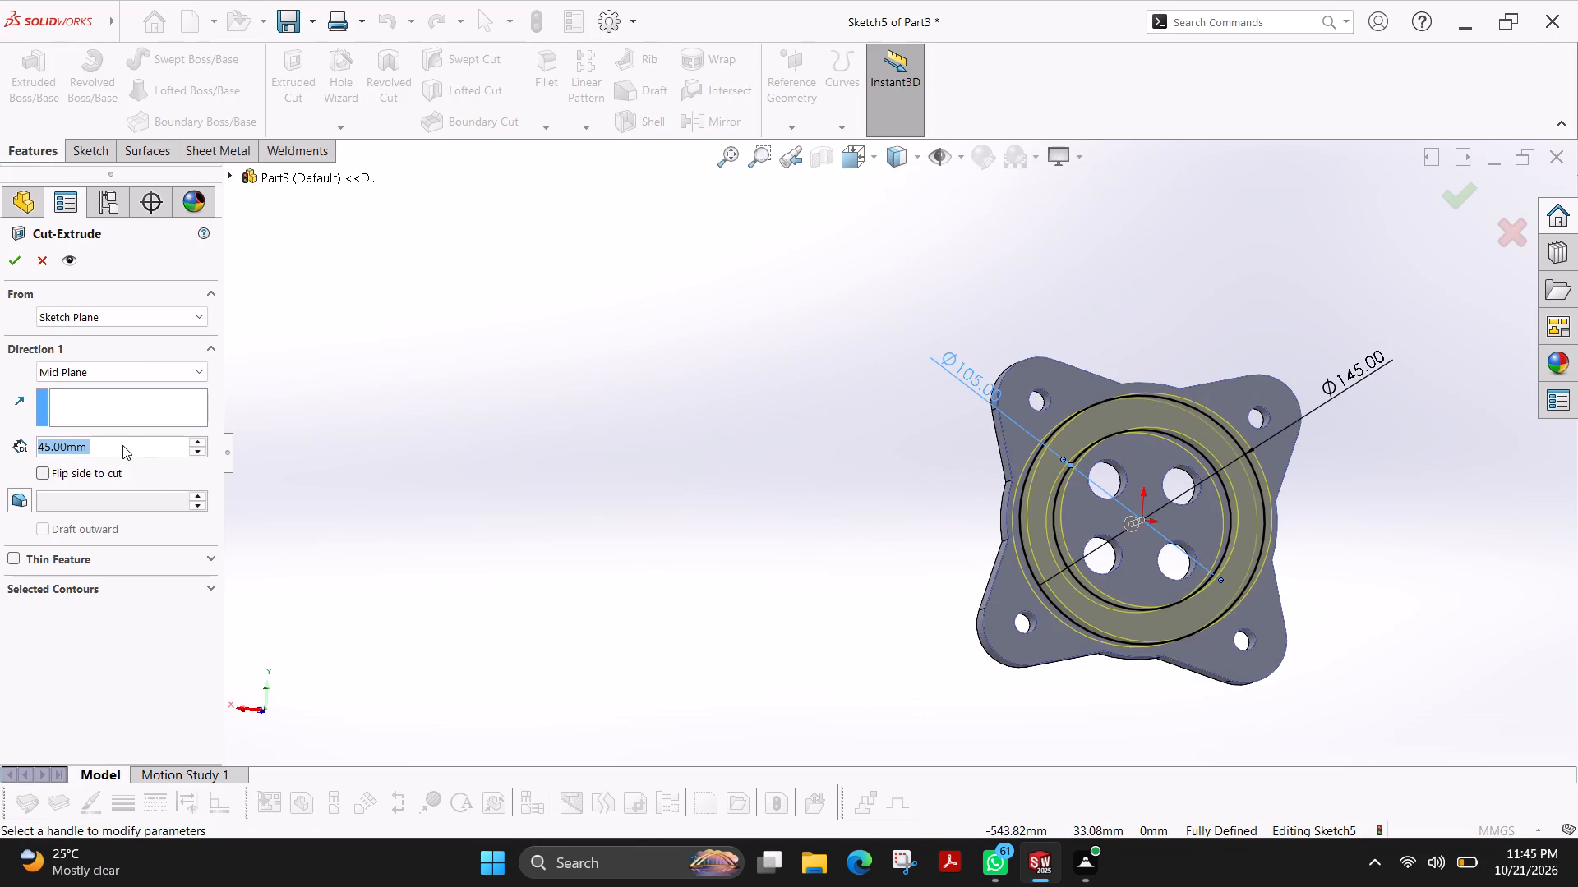
{"action": "left_click", "coordinate": [125, 444]}
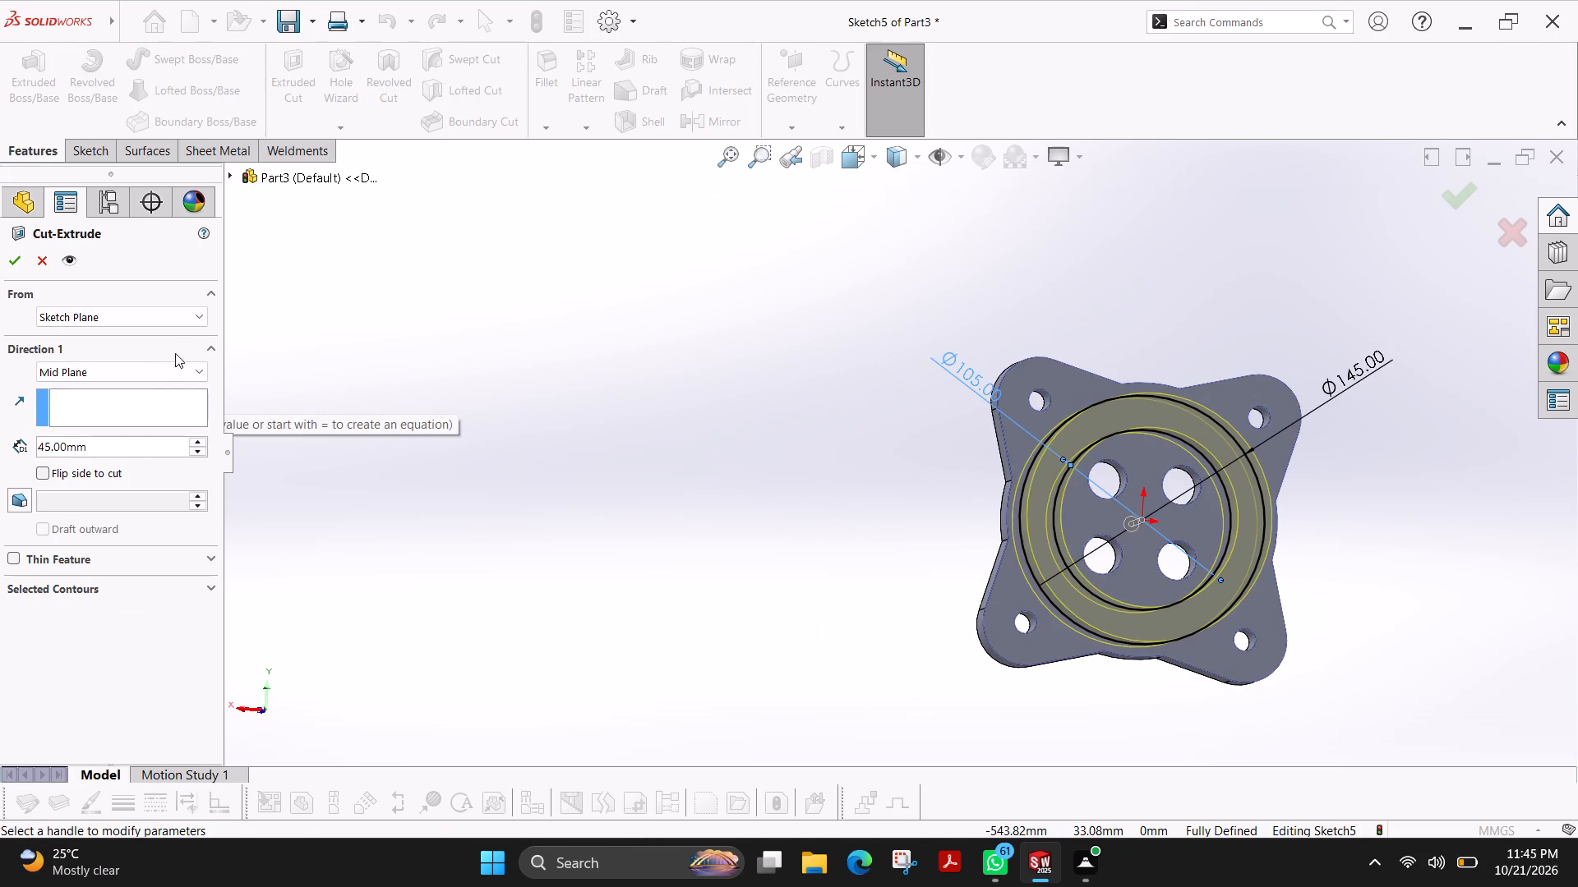
{"action": "left_click", "coordinate": [155, 377]}
{"action": "left_click", "coordinate": [71, 392]}
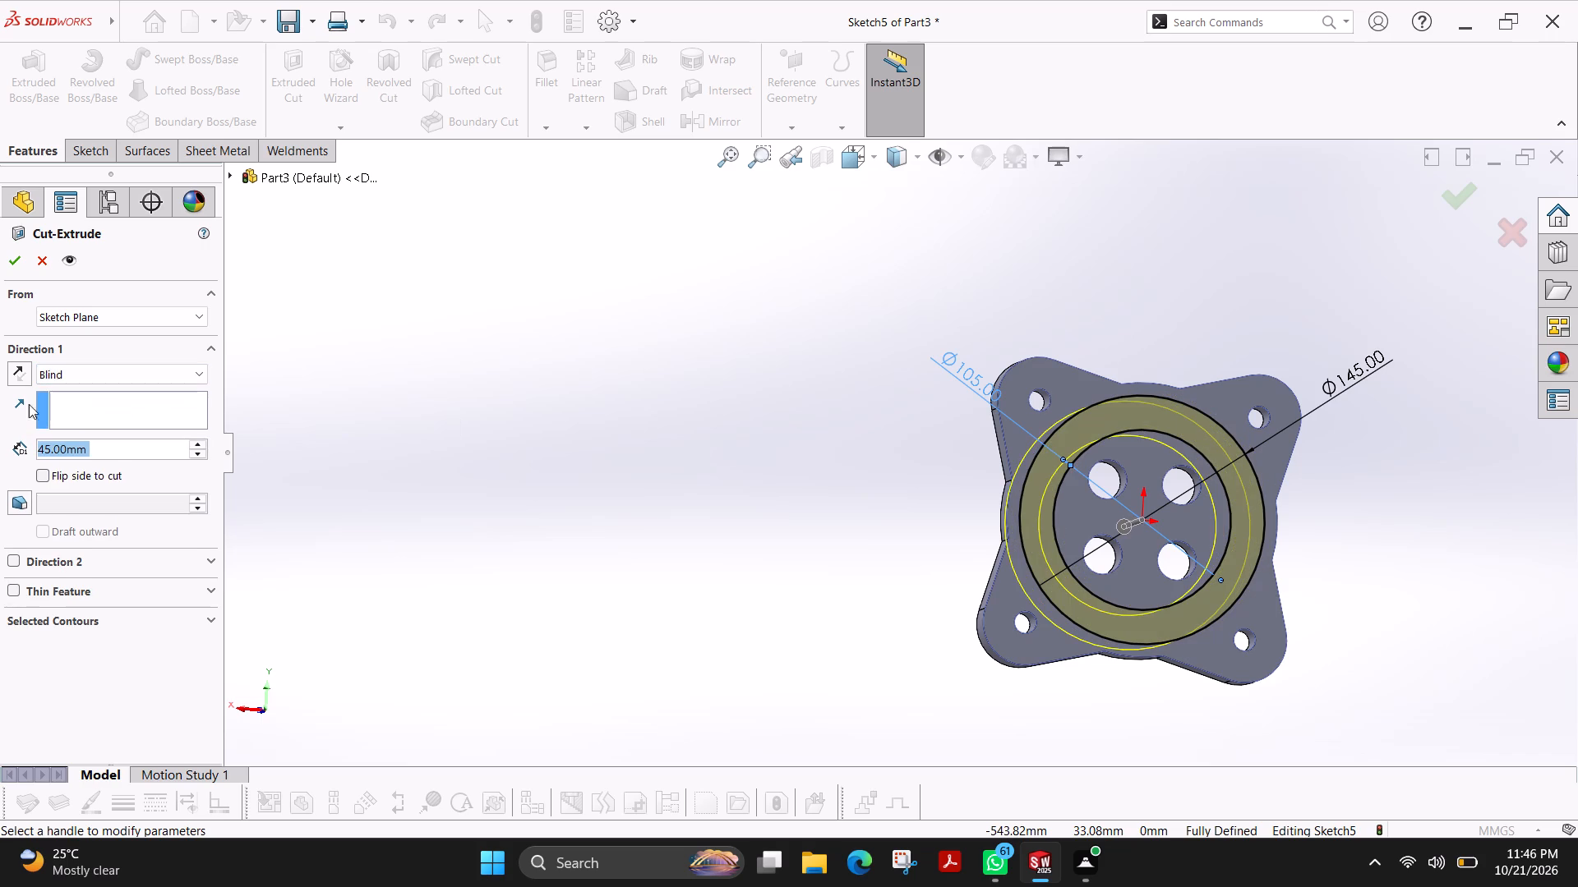
{"action": "left_click", "coordinate": [7, 407]}
{"action": "double_click", "coordinate": [122, 449]}
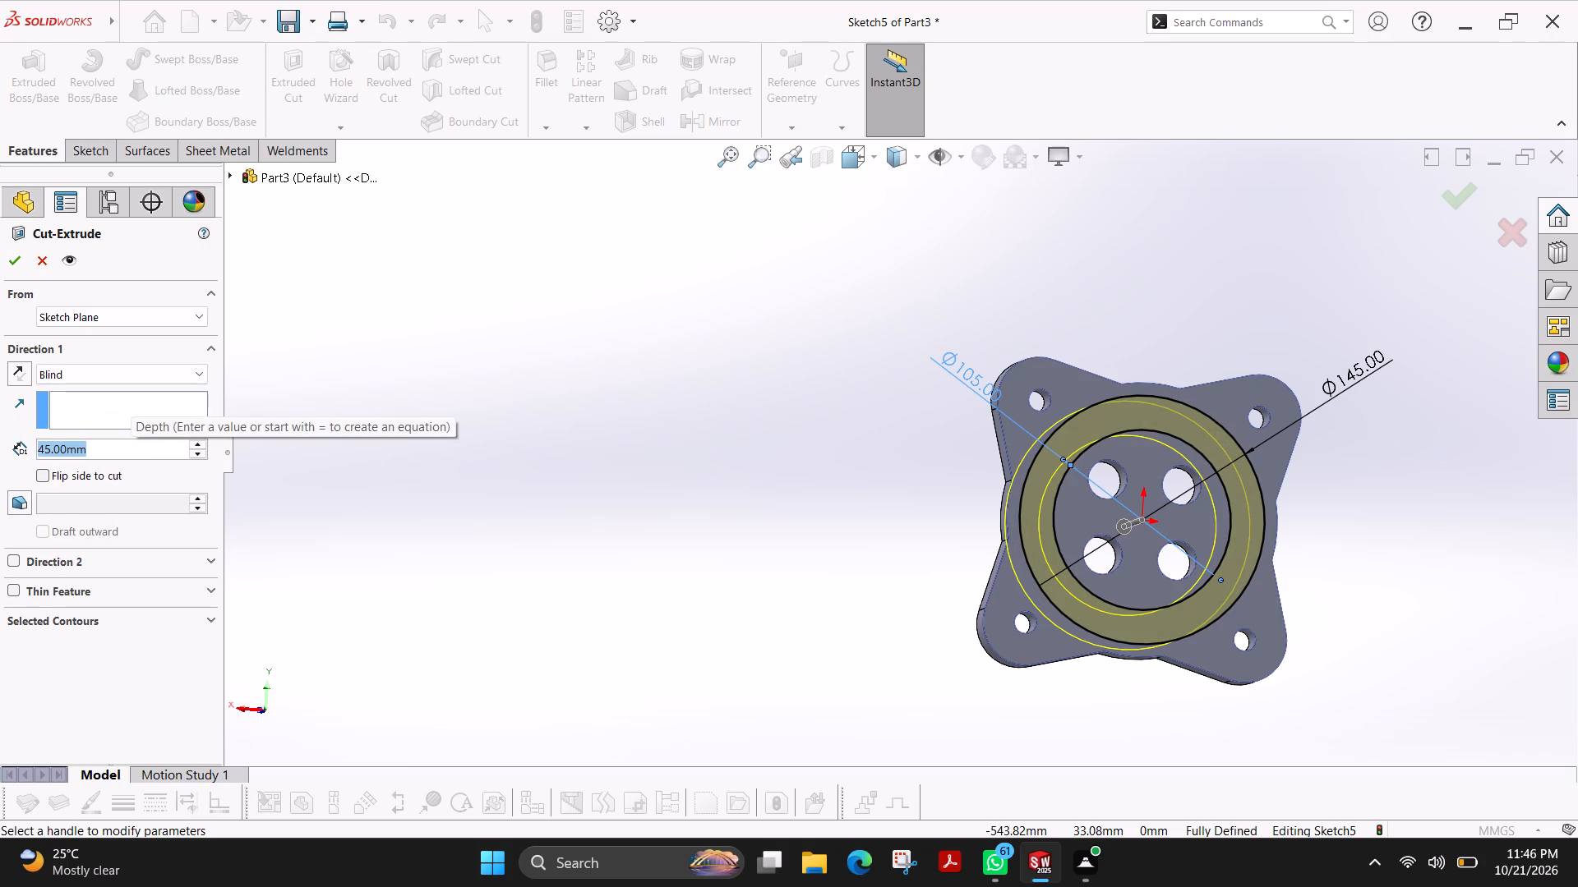
{"action": "key", "text": "3"}
{"action": "key", "text": "Return"}
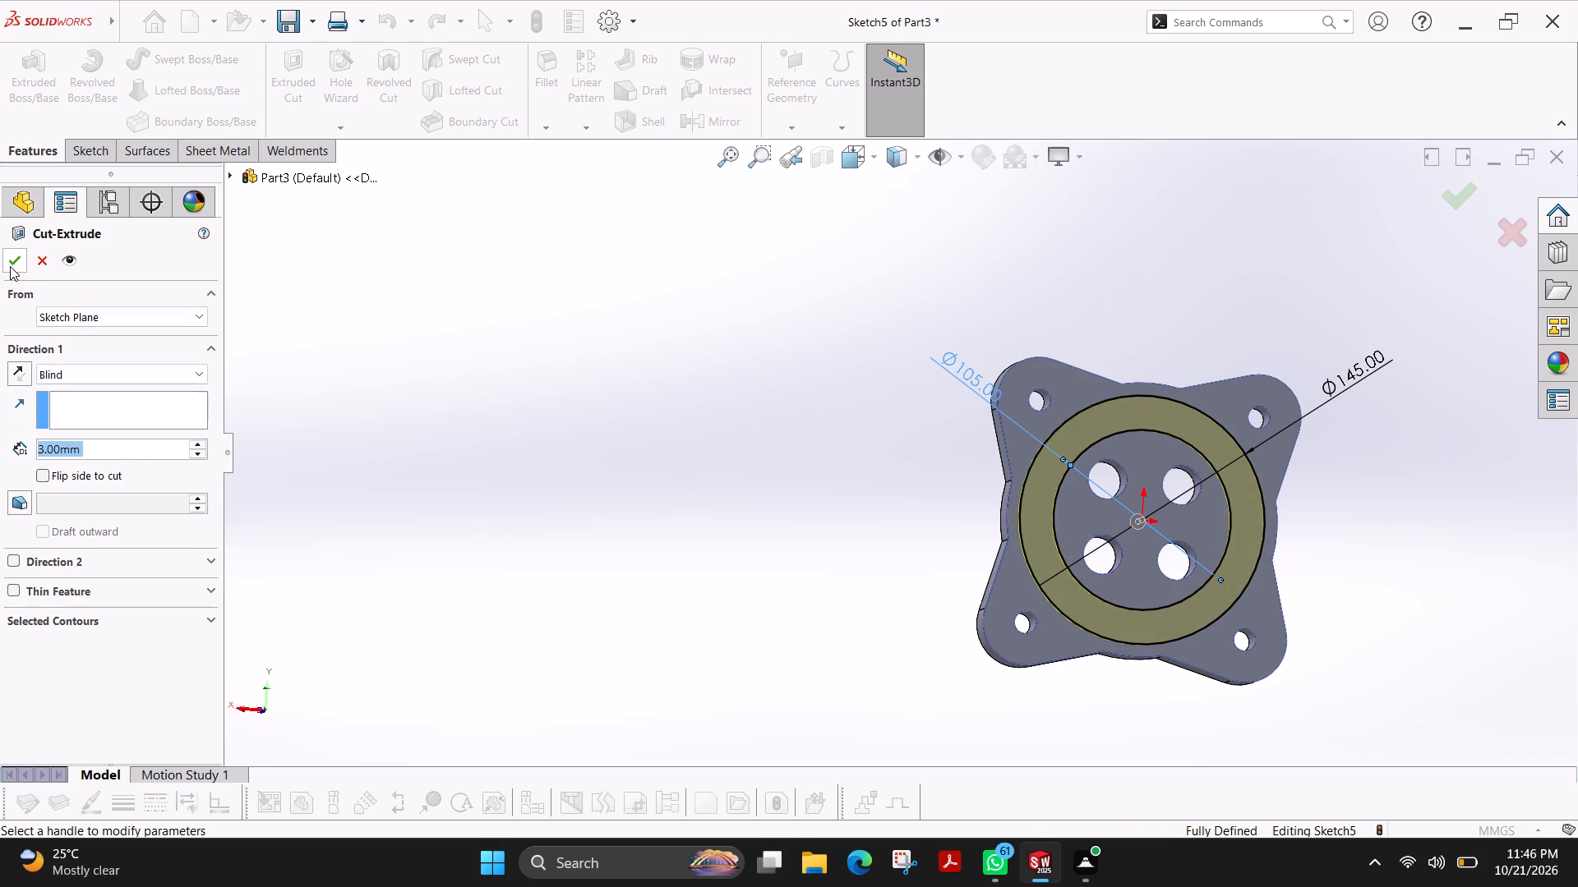
{"action": "left_click", "coordinate": [10, 266]}
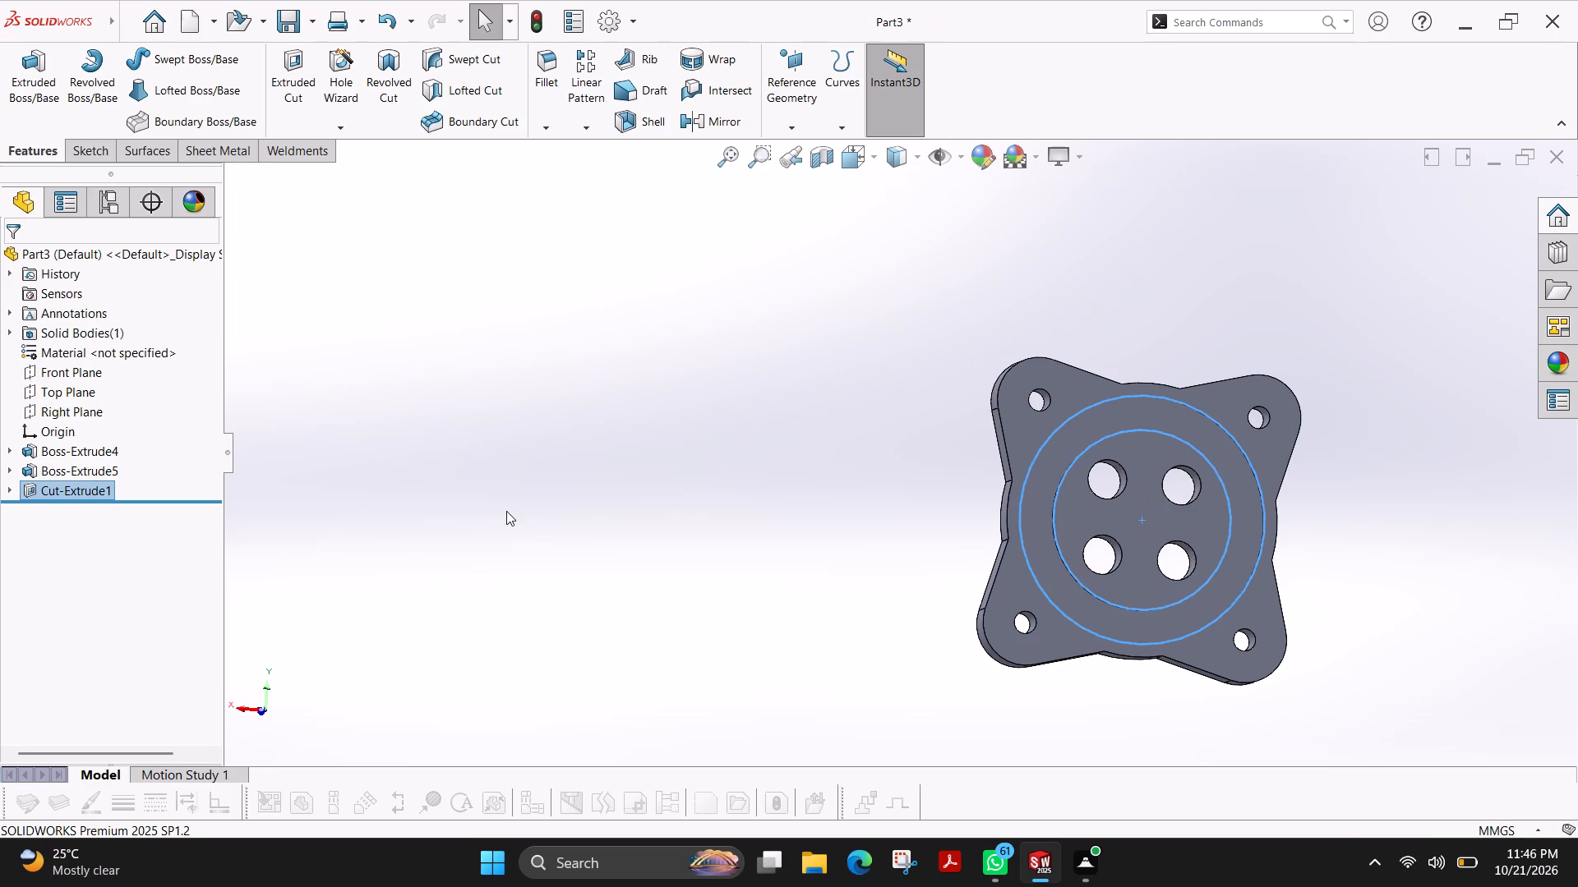
{"action": "key", "text": "Escape"}
Examine the part from the grooved back face round to the side with the raised square rim.
{"action": "middle_click_drag", "start_coordinate": [654, 472], "coordinate": [729, 490], "text": "ctrl+shift"}
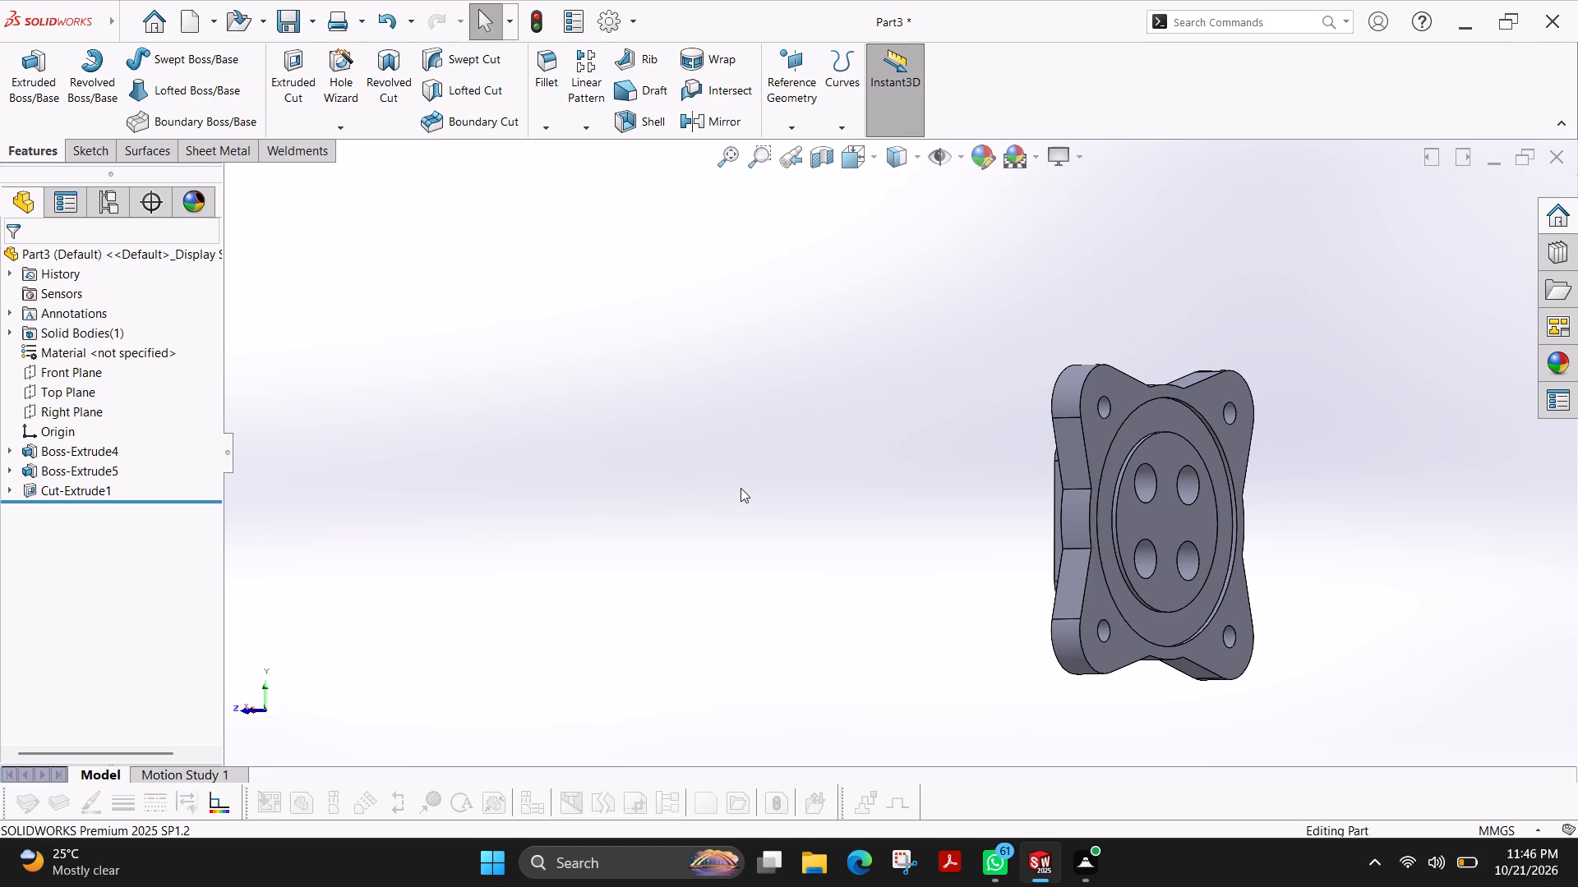
{"action": "middle_click_drag", "start_coordinate": [764, 477], "coordinate": [978, 558], "text": "ctrl+shift"}
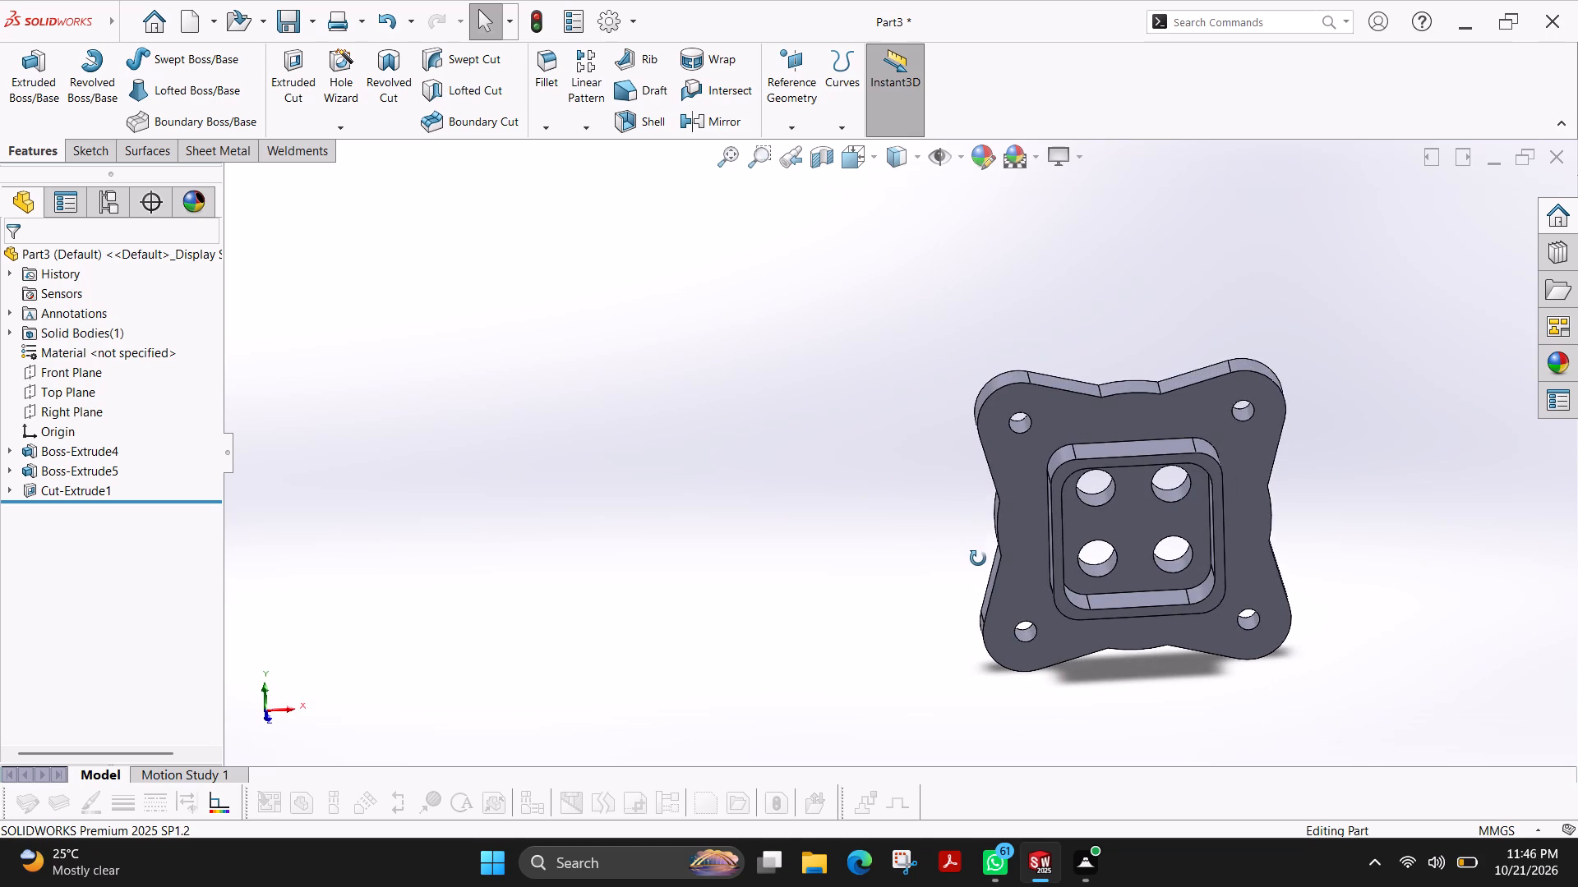
{"action": "middle_click_drag", "start_coordinate": [978, 558], "coordinate": [1029, 425], "text": "ctrl+shift"}
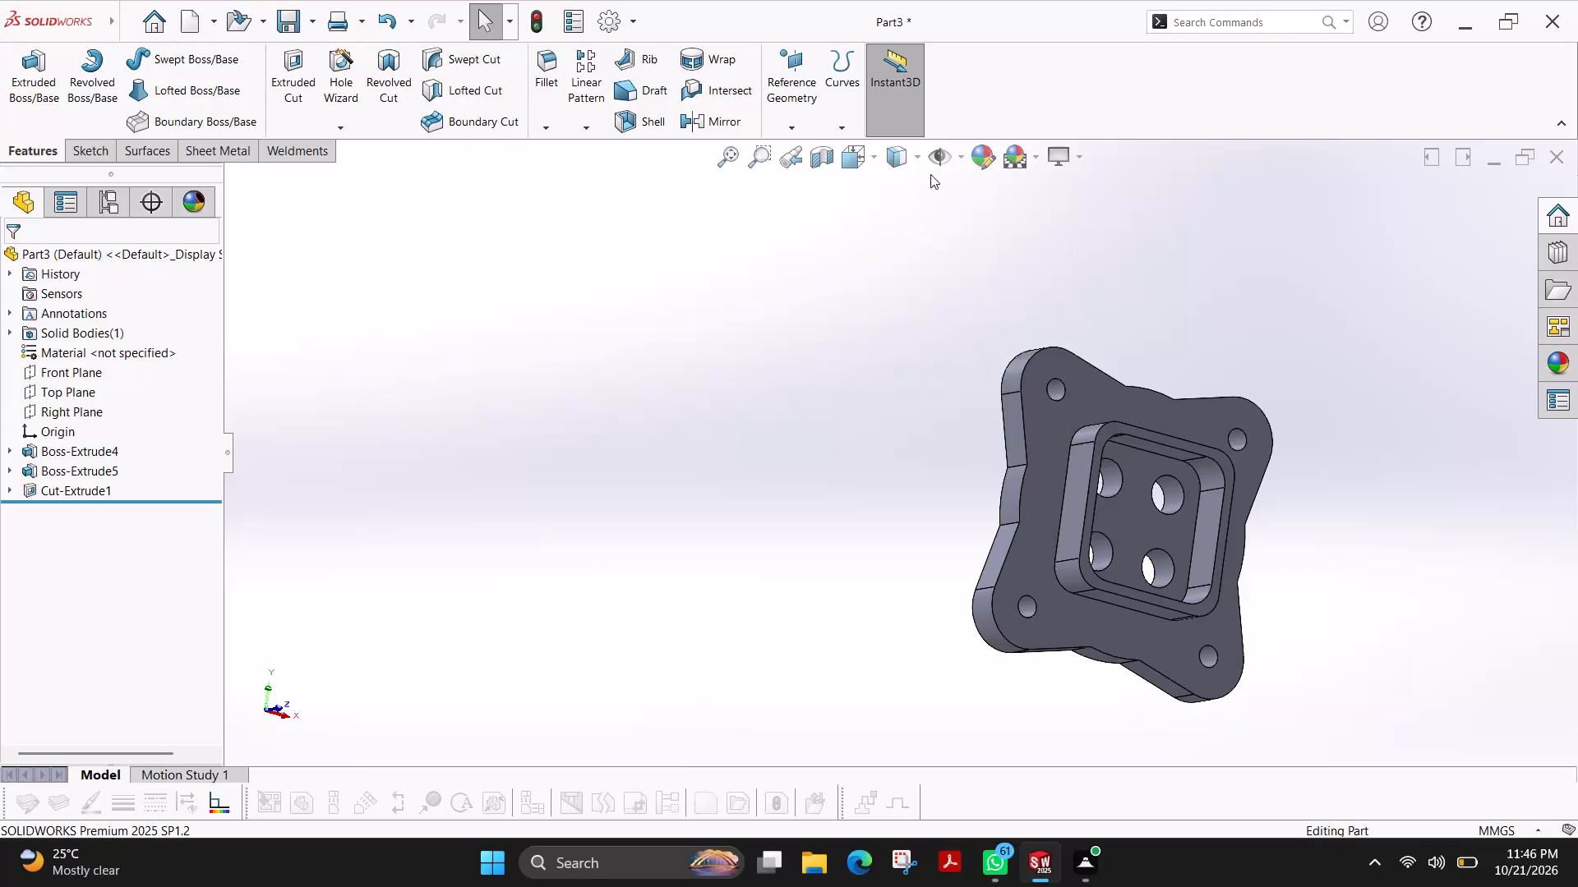
{"action": "middle_click_drag", "start_coordinate": [901, 430], "coordinate": [879, 296], "text": "ctrl+shift"}
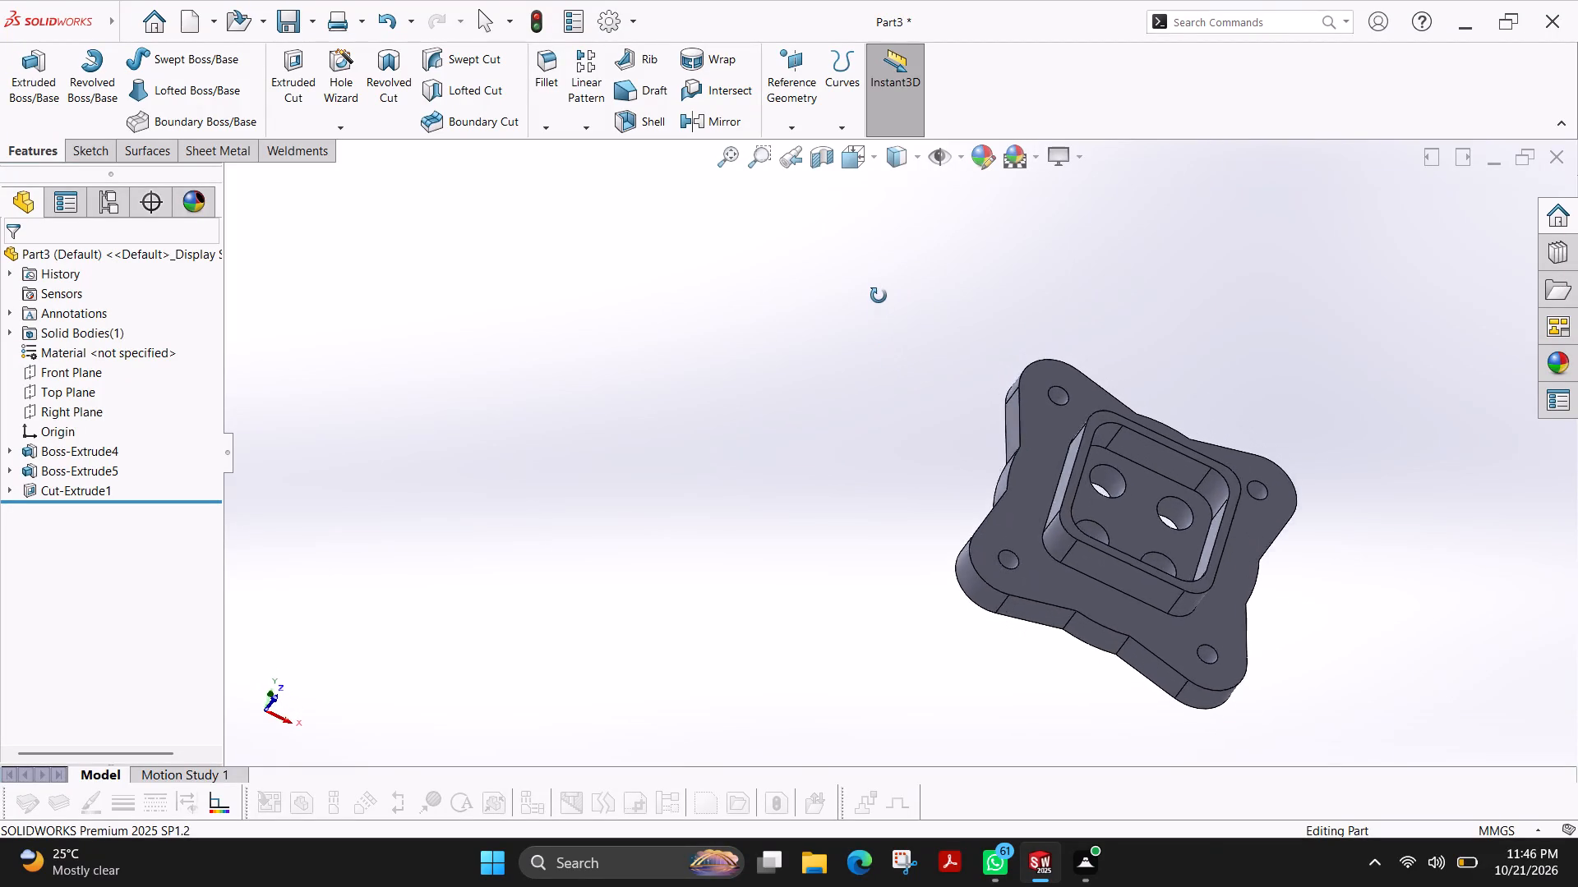
{"action": "middle_click_drag", "start_coordinate": [879, 296], "coordinate": [818, 189], "text": "ctrl+shift"}
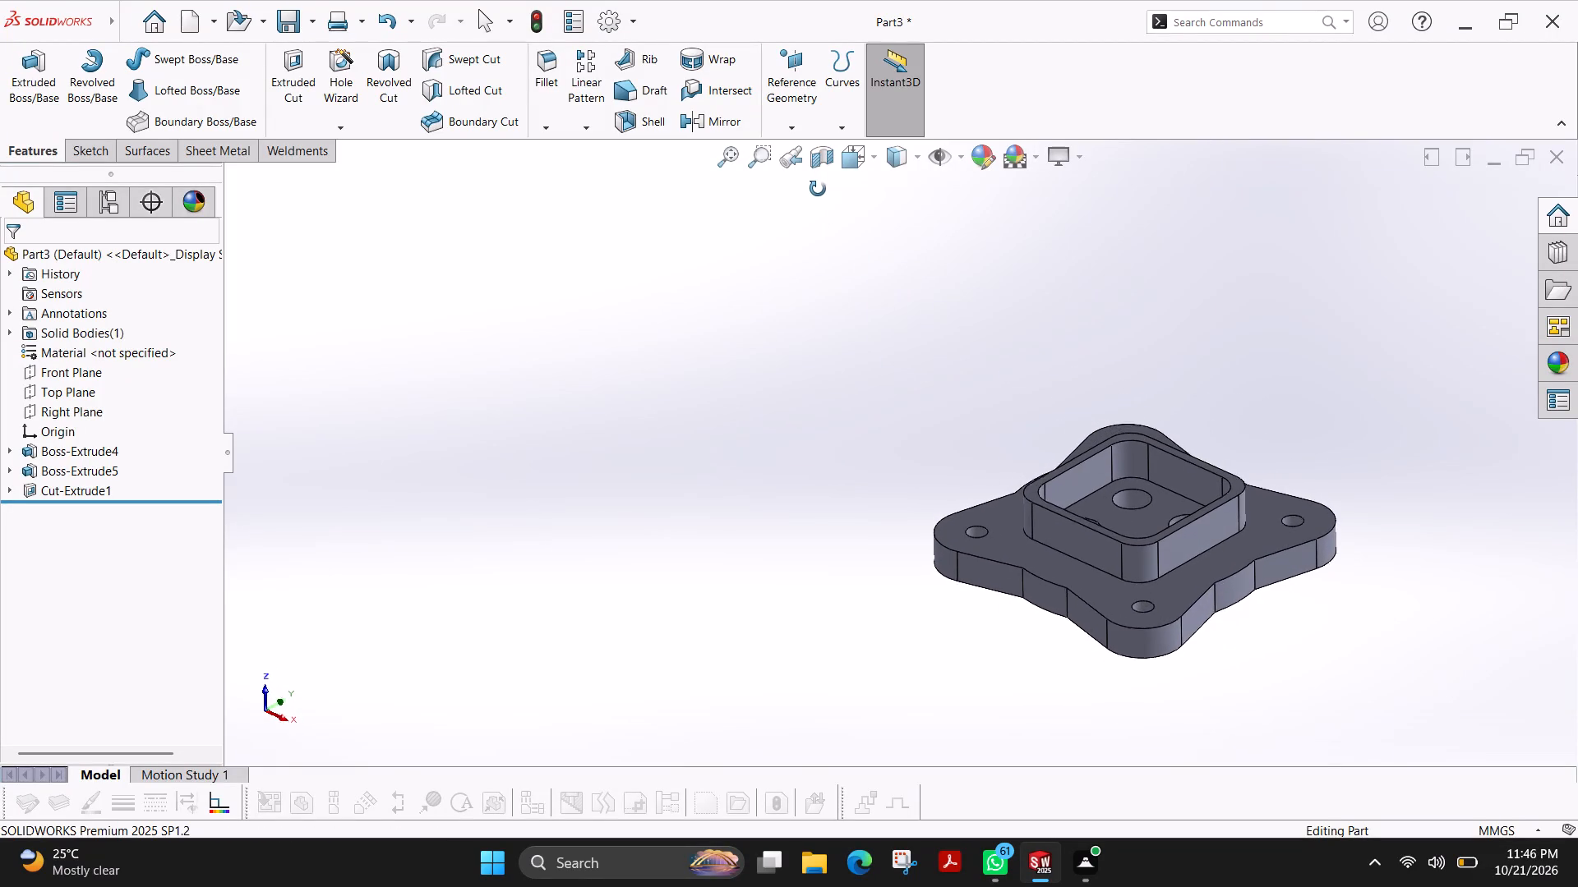
{"action": "middle_click_drag", "start_coordinate": [818, 189], "coordinate": [803, 241], "text": "ctrl+shift"}
{"action": "scroll", "coordinate": [803, 241], "scroll_direction": "up", "scroll_amount": 1, "text": "ctrl+shift"}
{"action": "scroll", "coordinate": [957, 375], "scroll_direction": "down", "scroll_amount": 1}
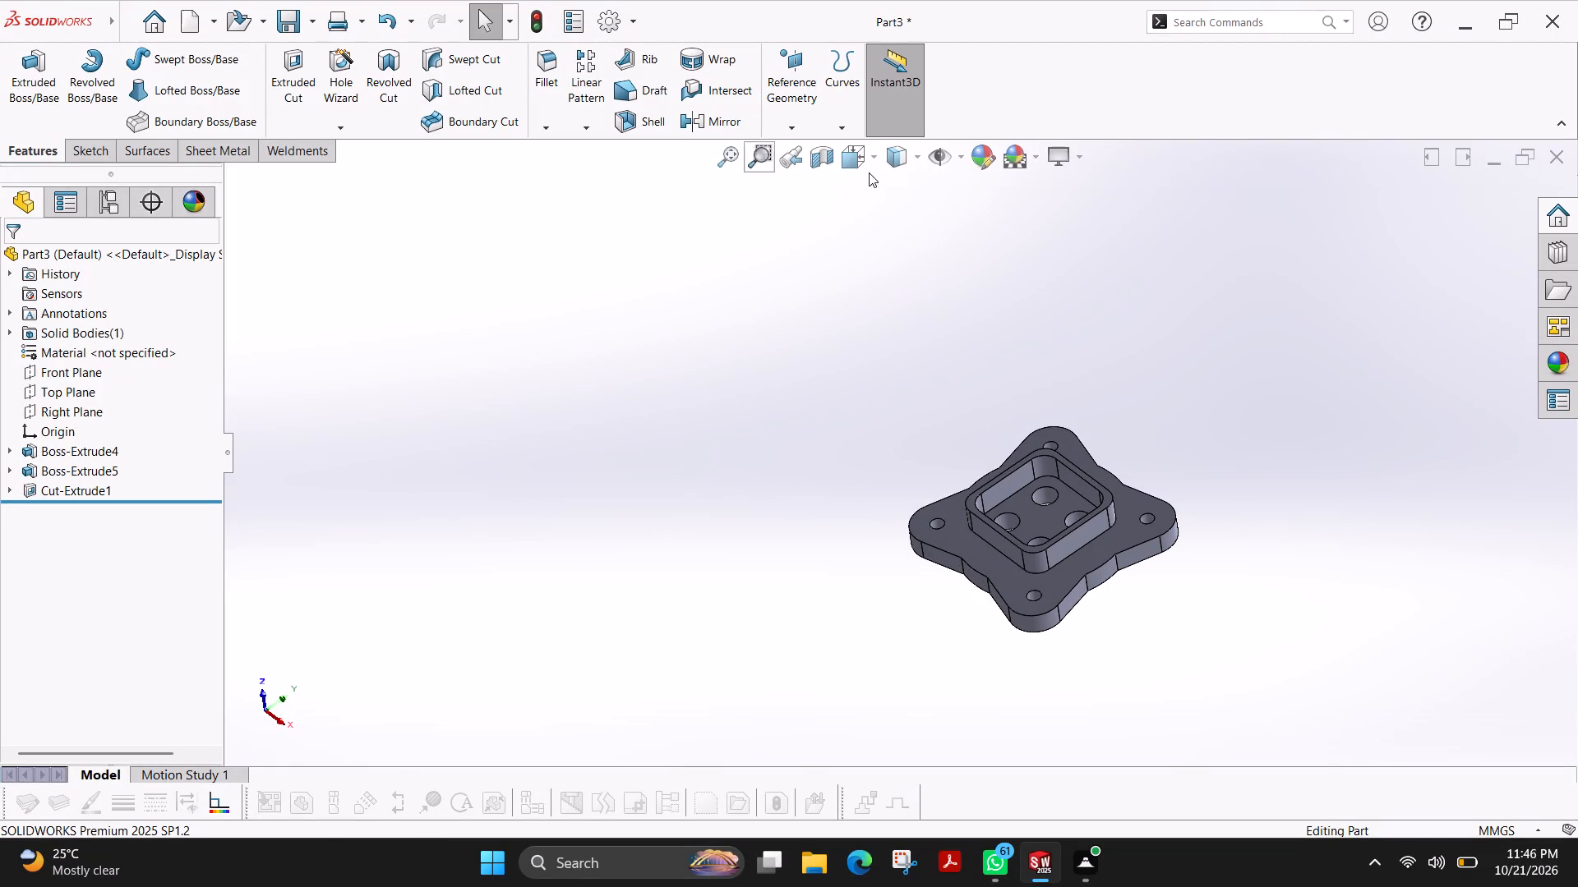
Examine the part in several orientations with the view selector cube, ending on an angled view of the rimmed side.
{"action": "left_click", "coordinate": [874, 159]}
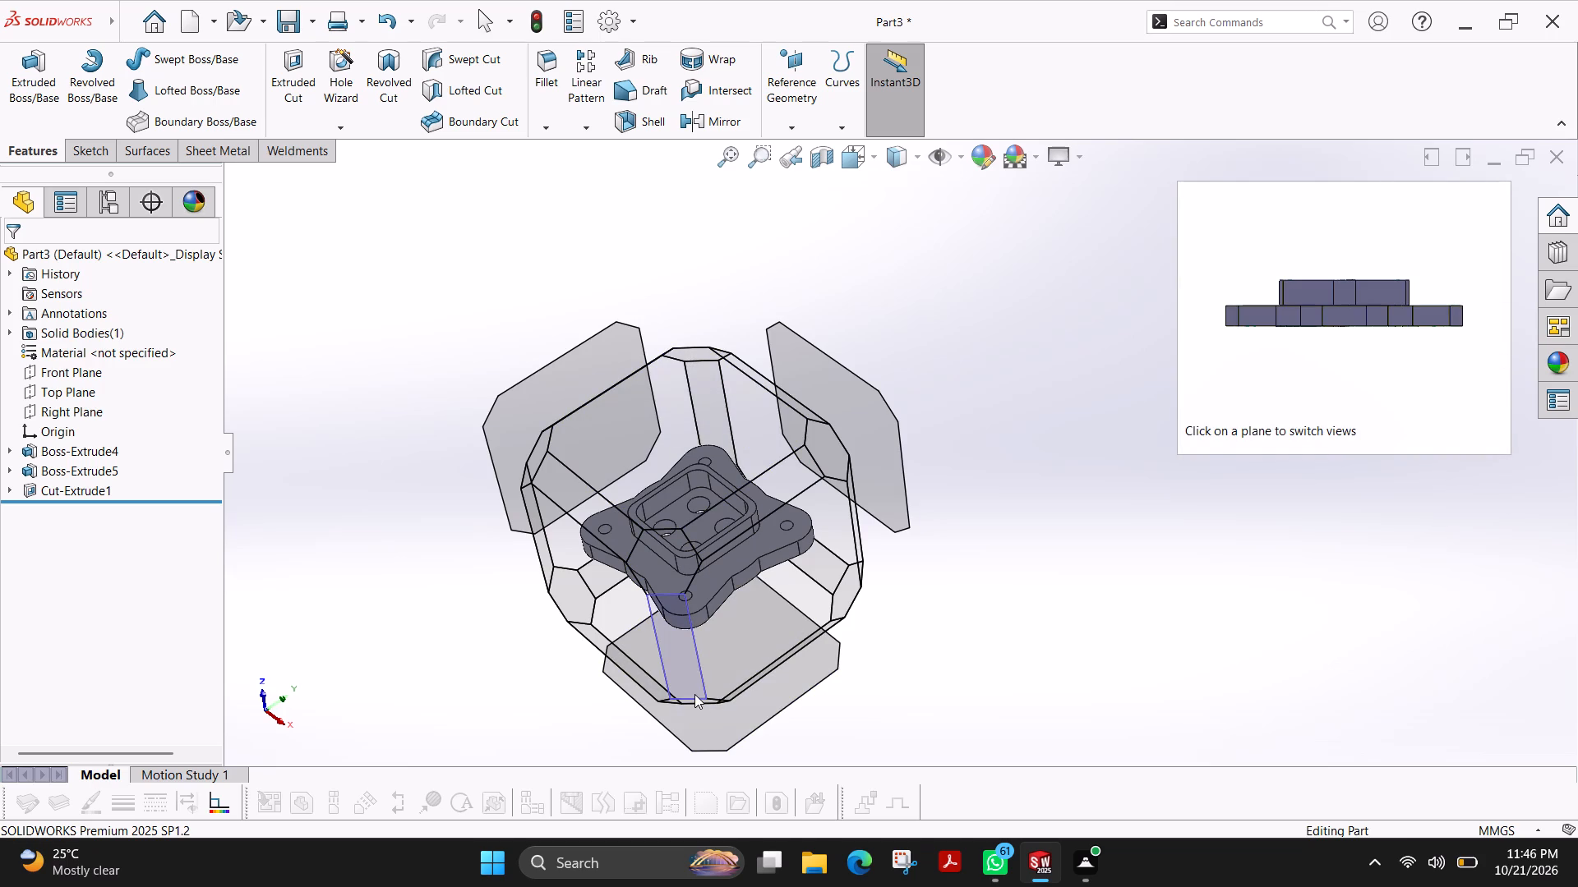
{"action": "left_click", "coordinate": [675, 563]}
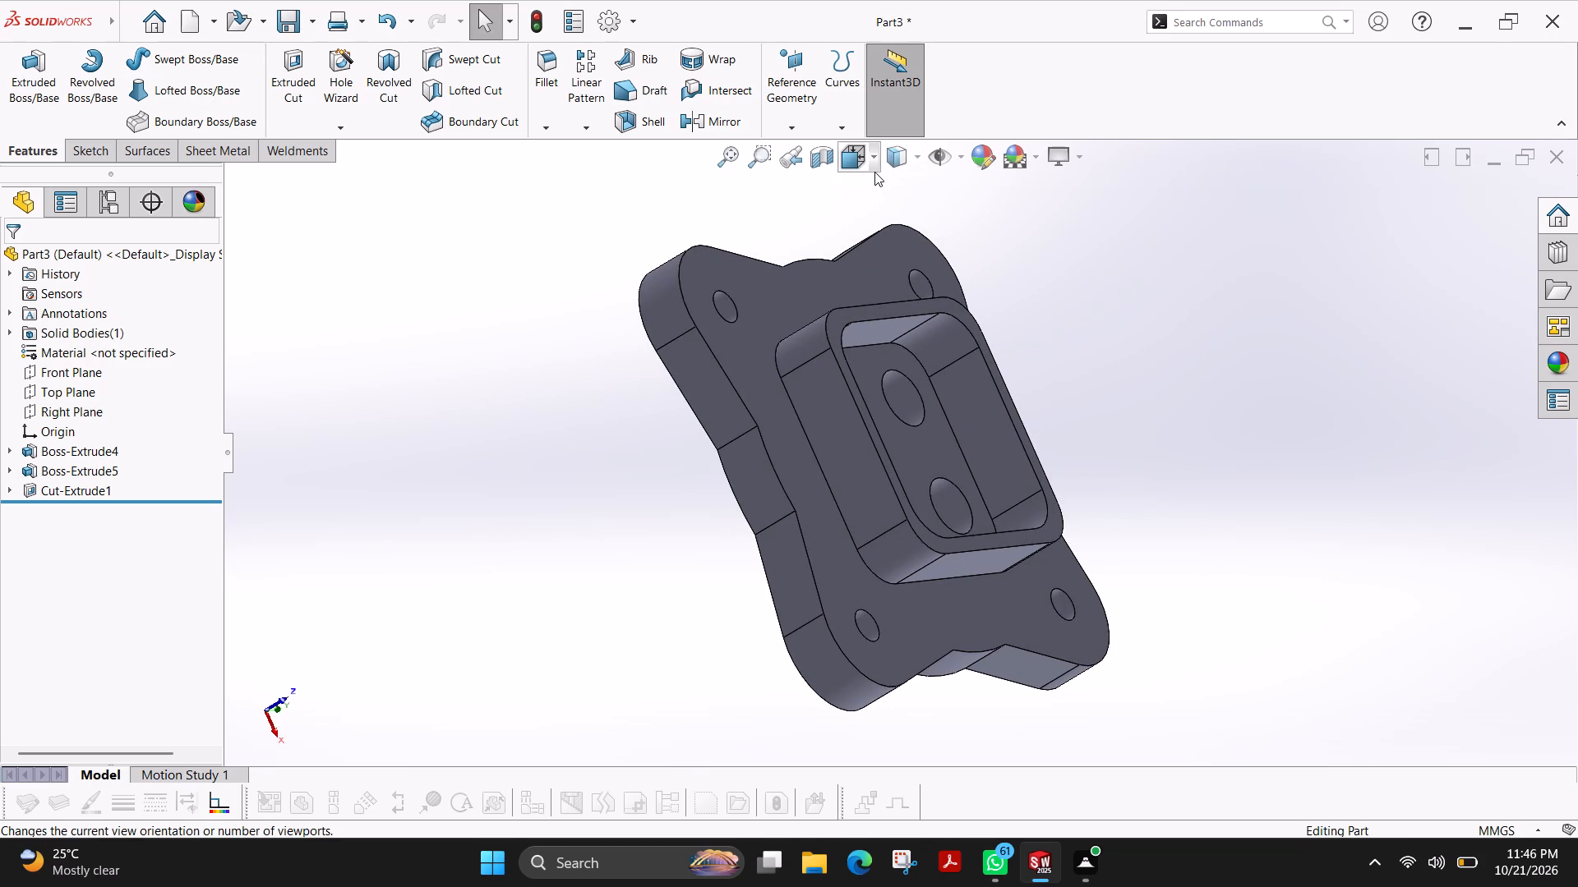
{"action": "left_click", "coordinate": [873, 168]}
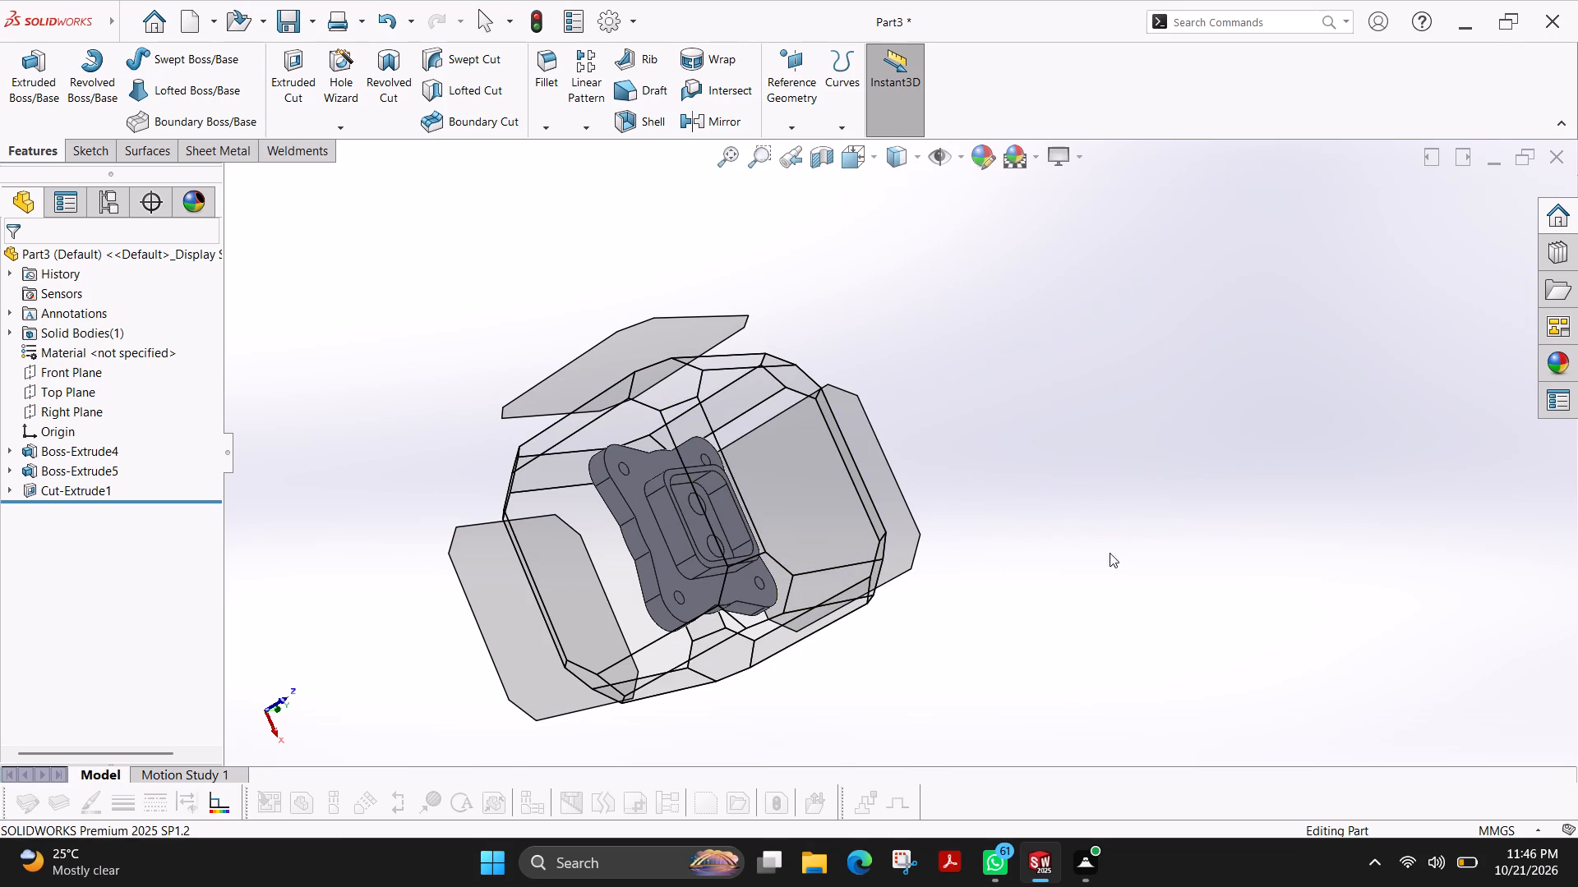
{"action": "middle_click_drag", "start_coordinate": [1097, 555], "coordinate": [987, 468], "text": "ctrl+shift"}
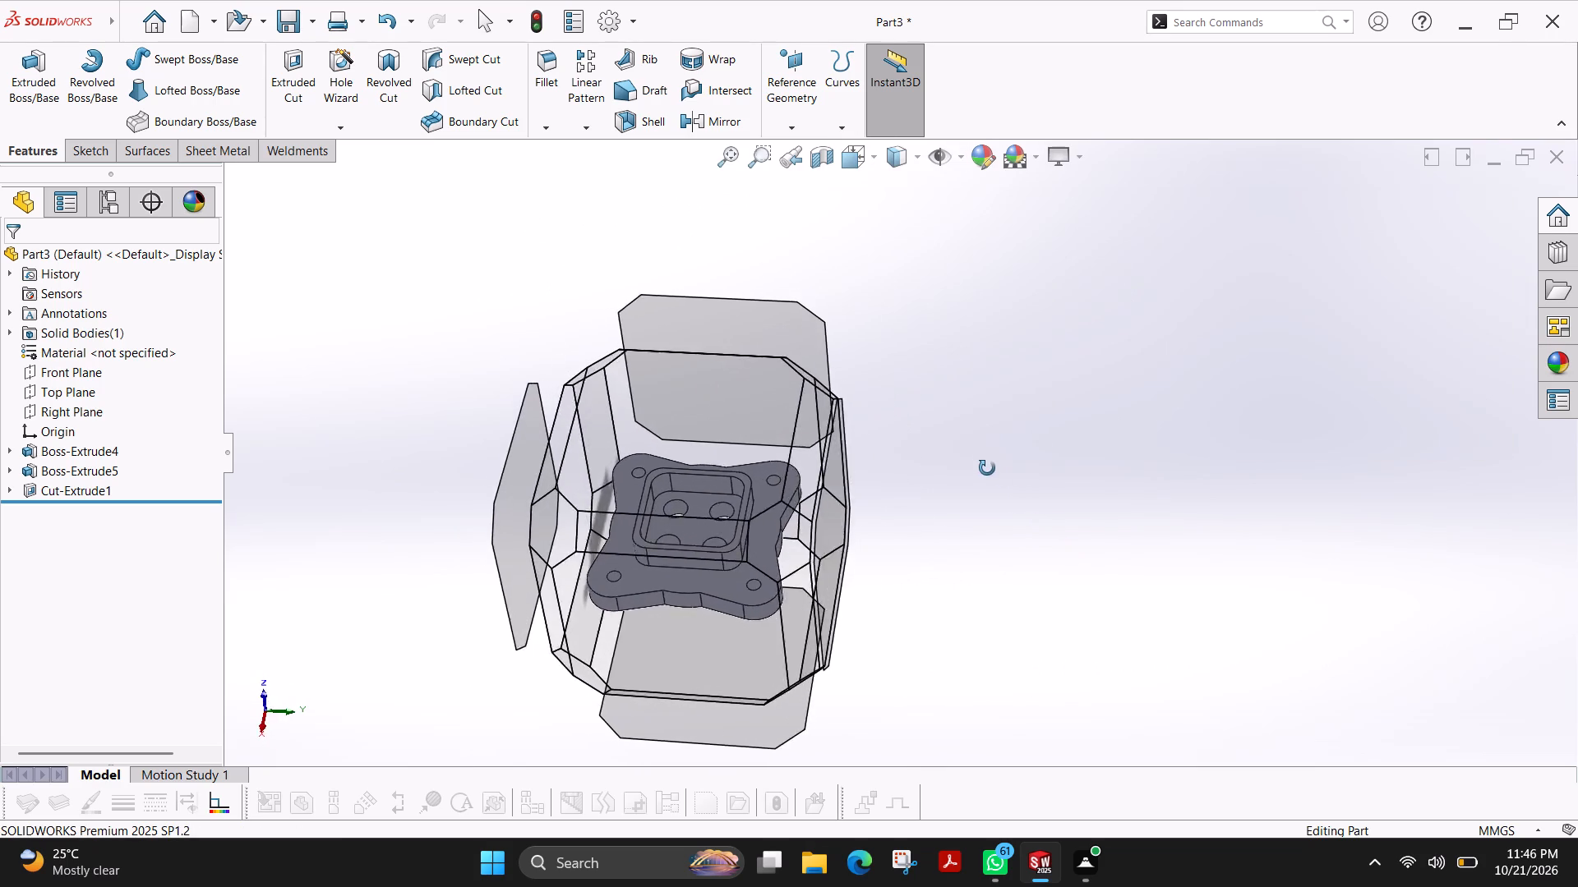
{"action": "middle_click_drag", "start_coordinate": [987, 468], "coordinate": [973, 428], "text": "ctrl+shift"}
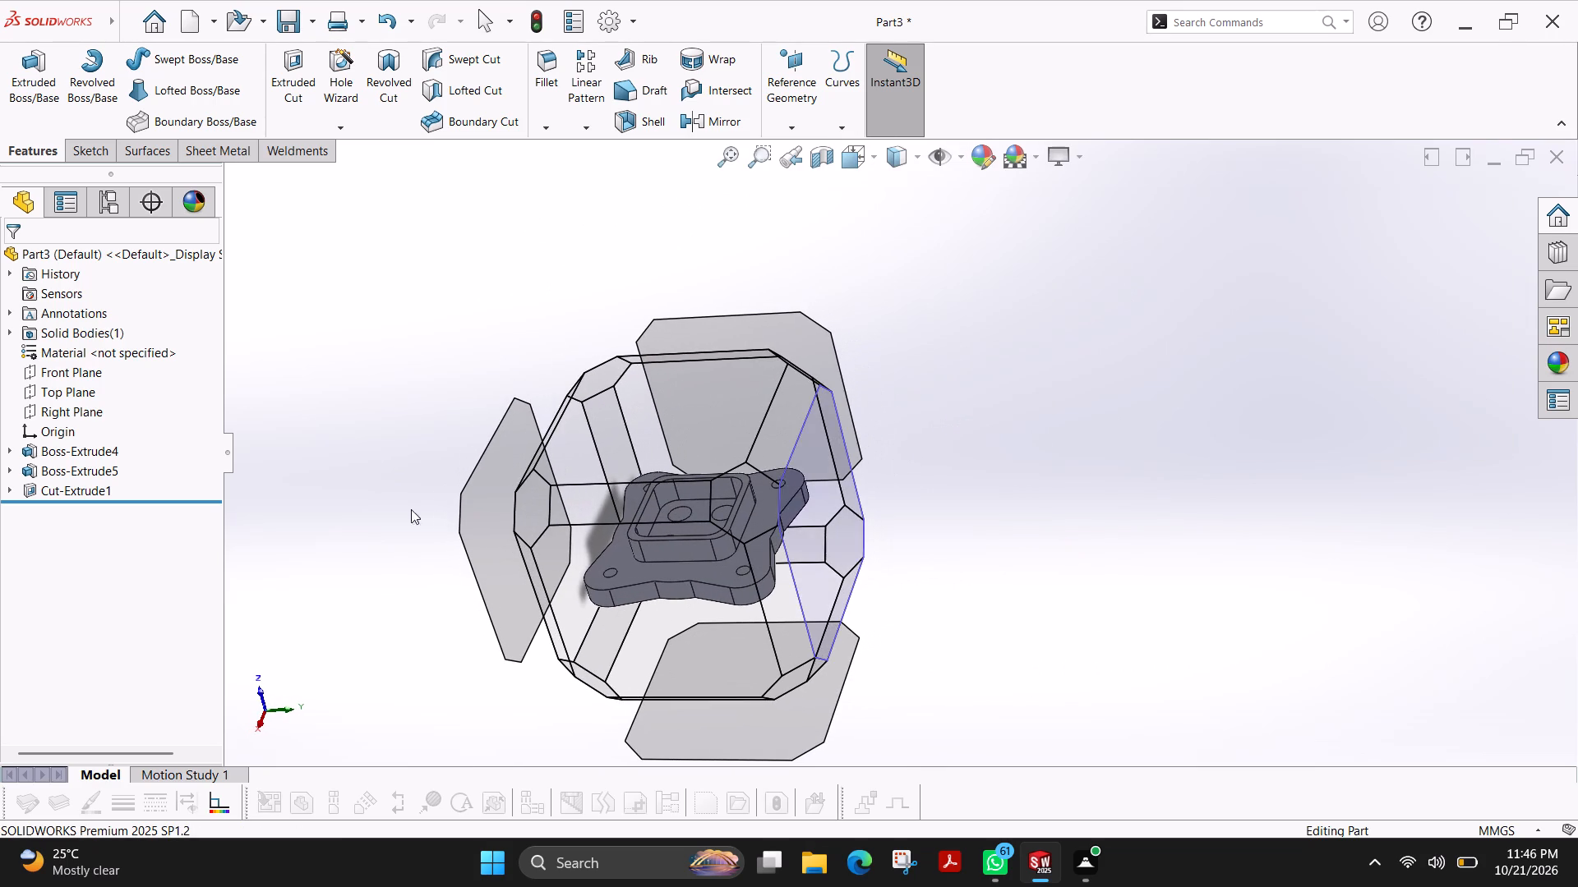
{"action": "middle_click_drag", "start_coordinate": [349, 415], "coordinate": [387, 341], "text": "ctrl"}
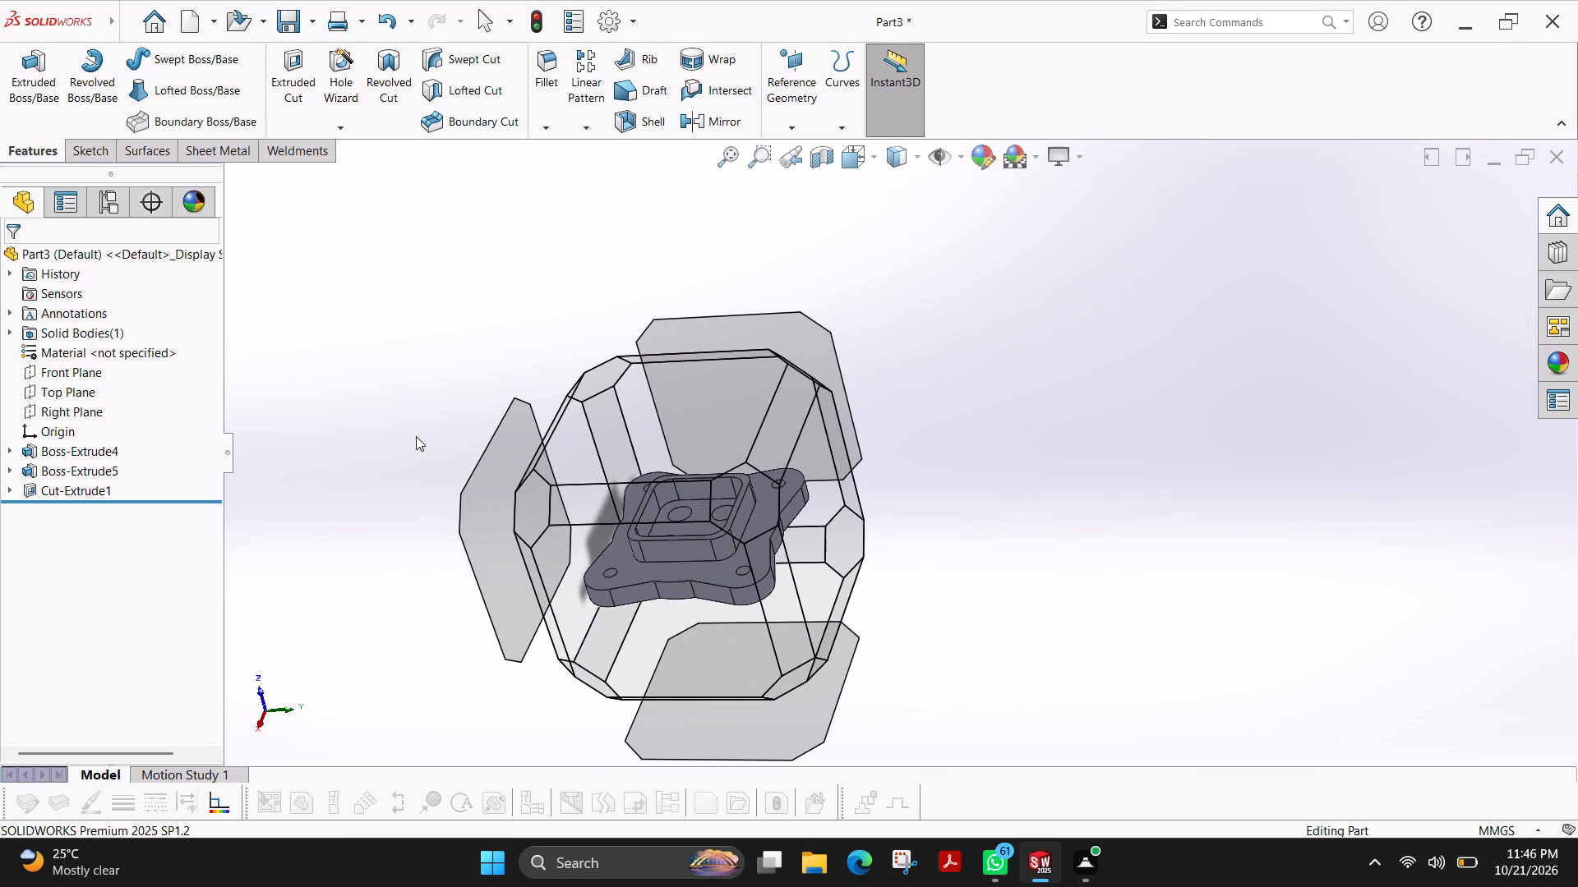
{"action": "middle_click_drag", "start_coordinate": [514, 413], "coordinate": [539, 339], "text": "ctrl"}
{"action": "middle_click_drag", "start_coordinate": [536, 418], "coordinate": [500, 361], "text": "ctrl+shift"}
{"action": "middle_click_drag", "start_coordinate": [908, 512], "coordinate": [891, 573], "text": "ctrl+shift"}
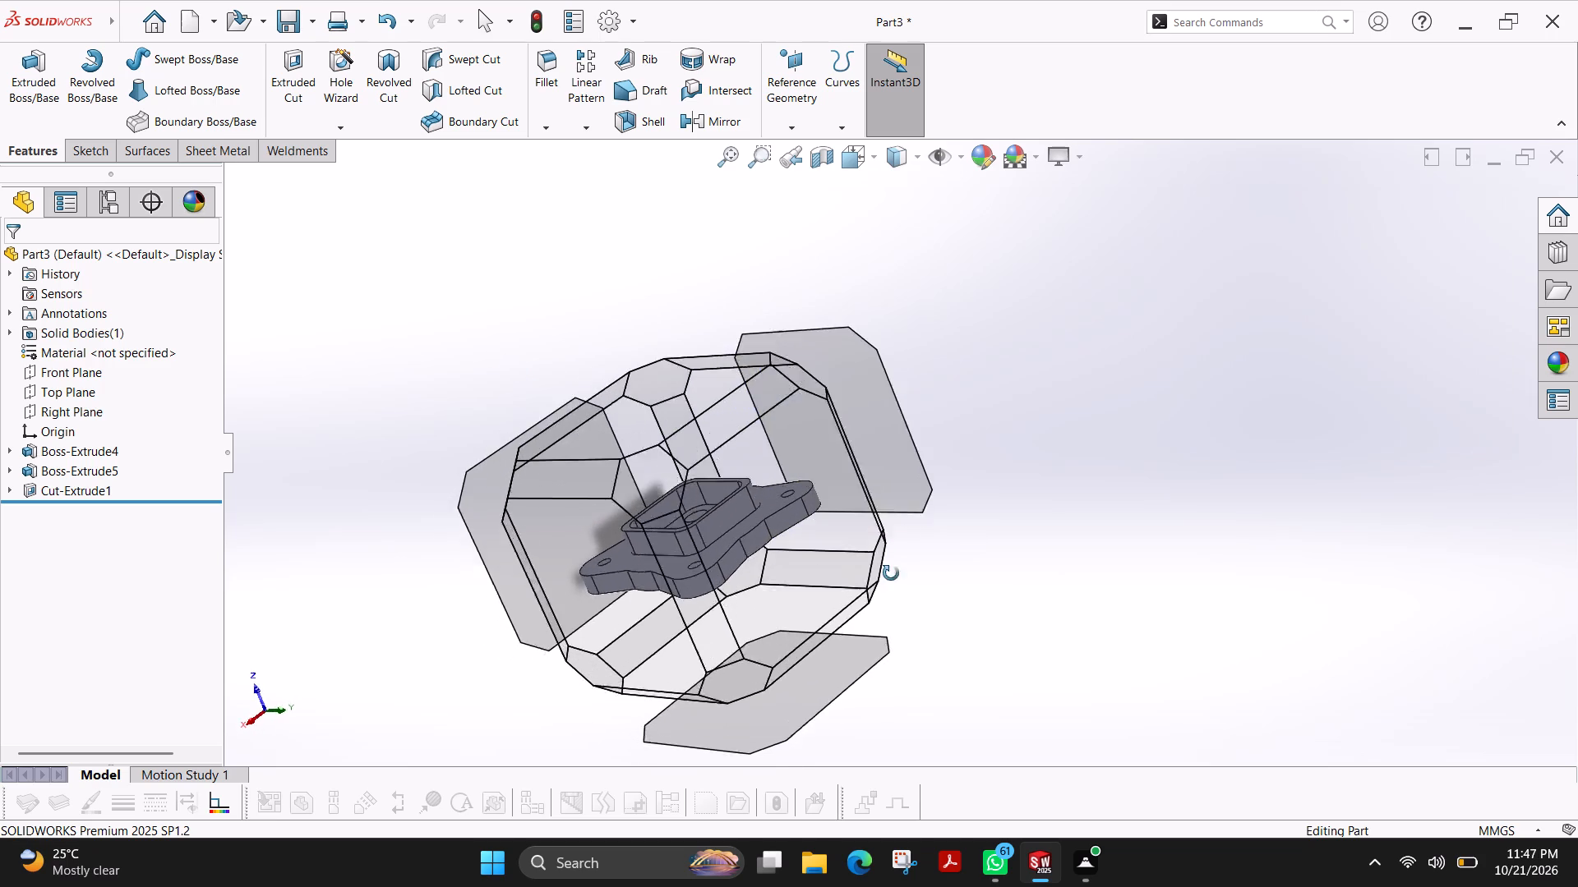
{"action": "middle_click_drag", "start_coordinate": [891, 573], "coordinate": [934, 623], "text": "ctrl+shift"}
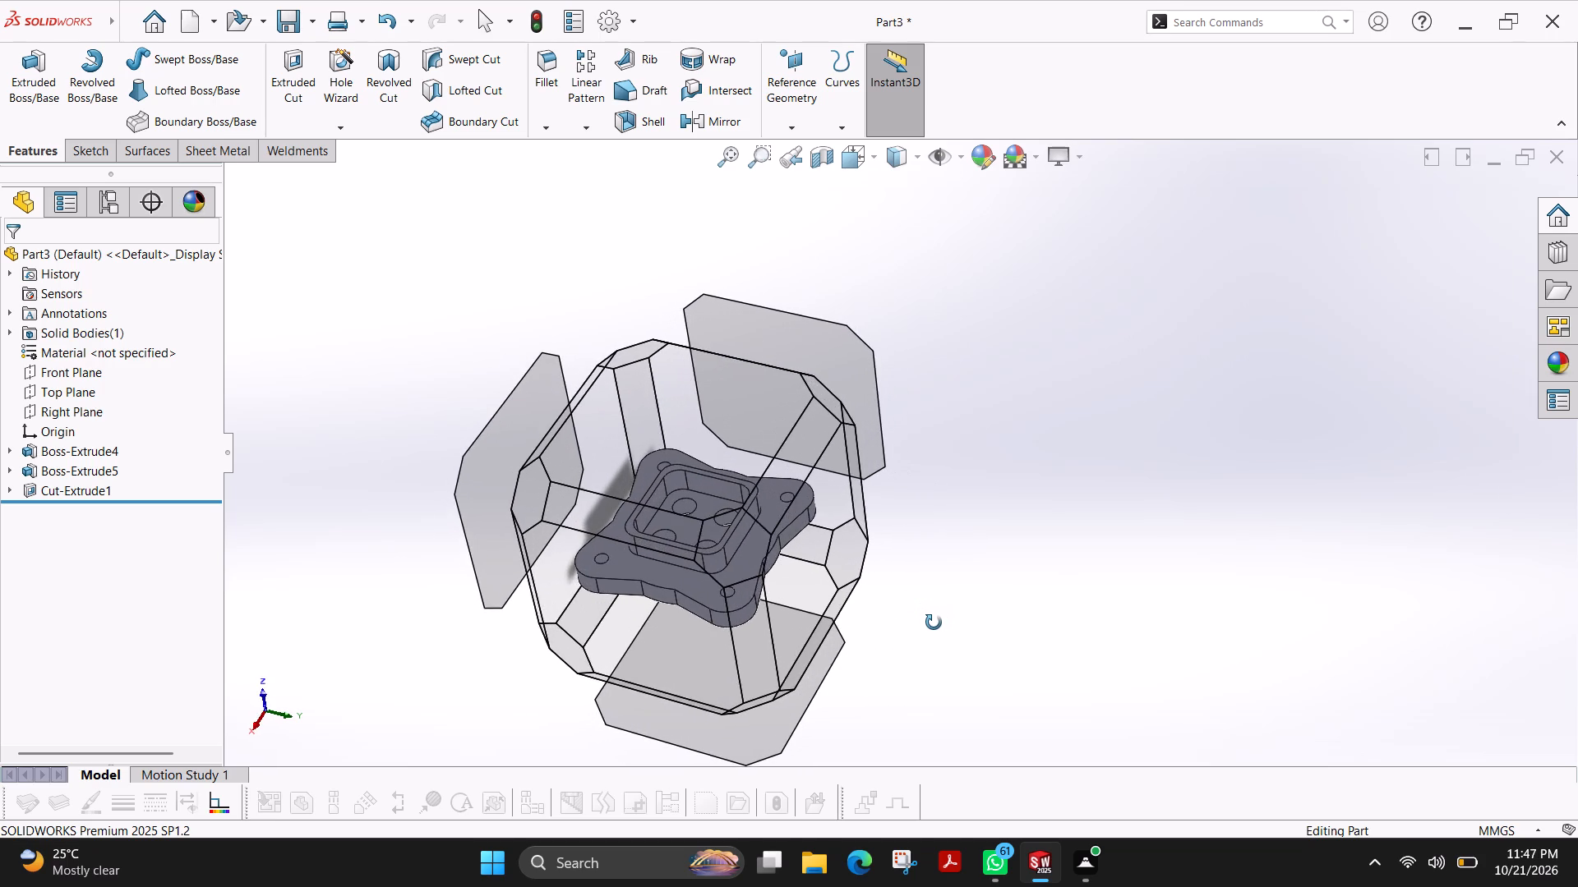
{"action": "middle_click_drag", "start_coordinate": [934, 623], "coordinate": [930, 624], "text": "ctrl+shift"}
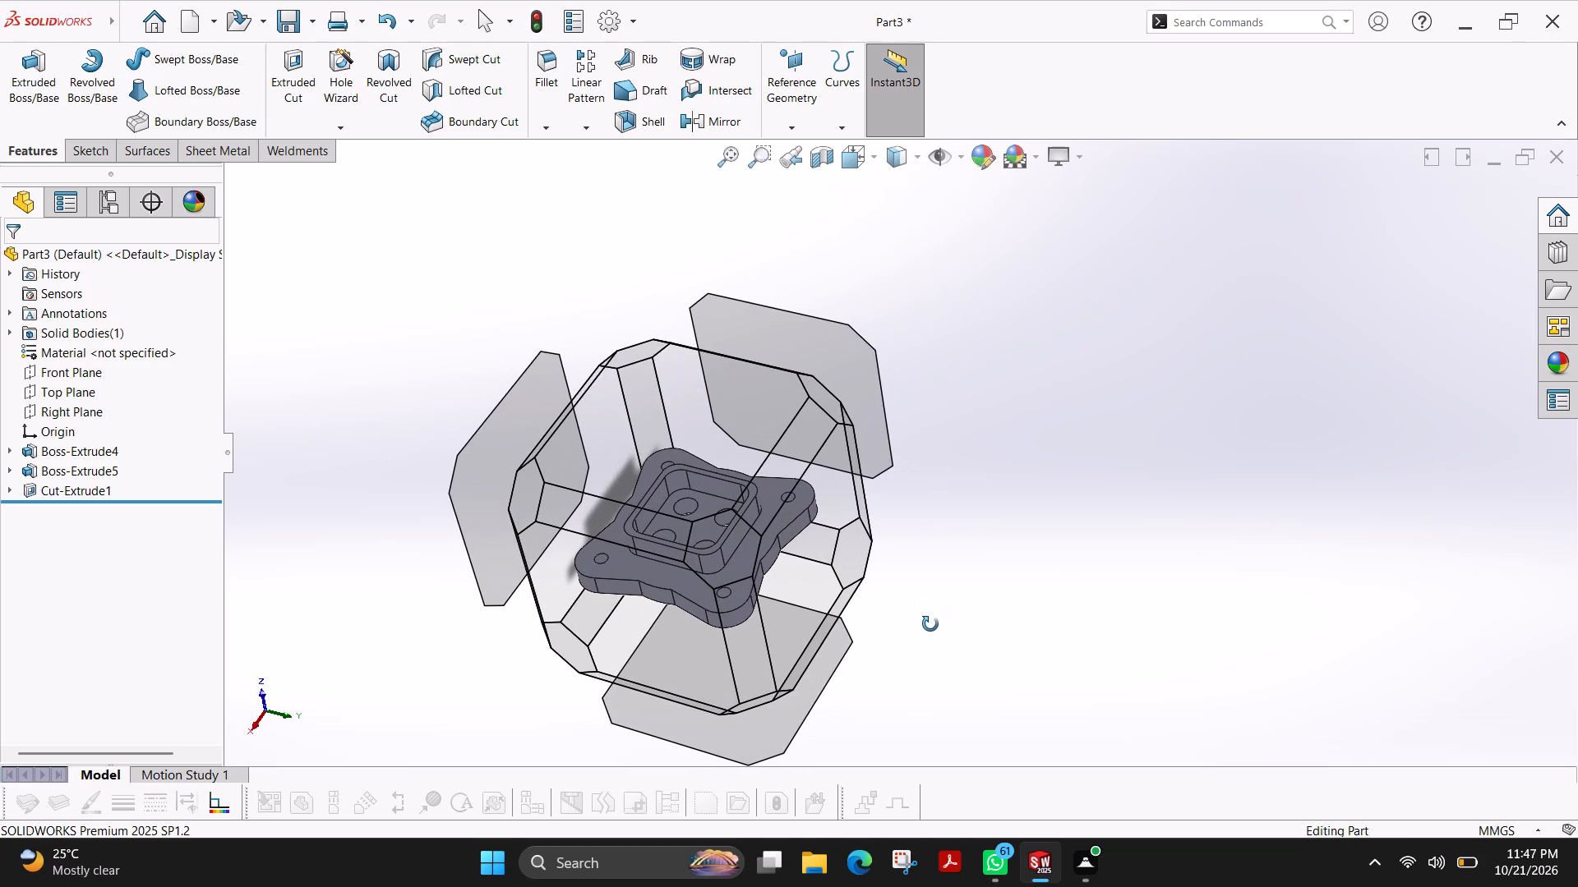
{"action": "middle_click_drag", "start_coordinate": [930, 624], "coordinate": [934, 657], "text": "ctrl+shift"}
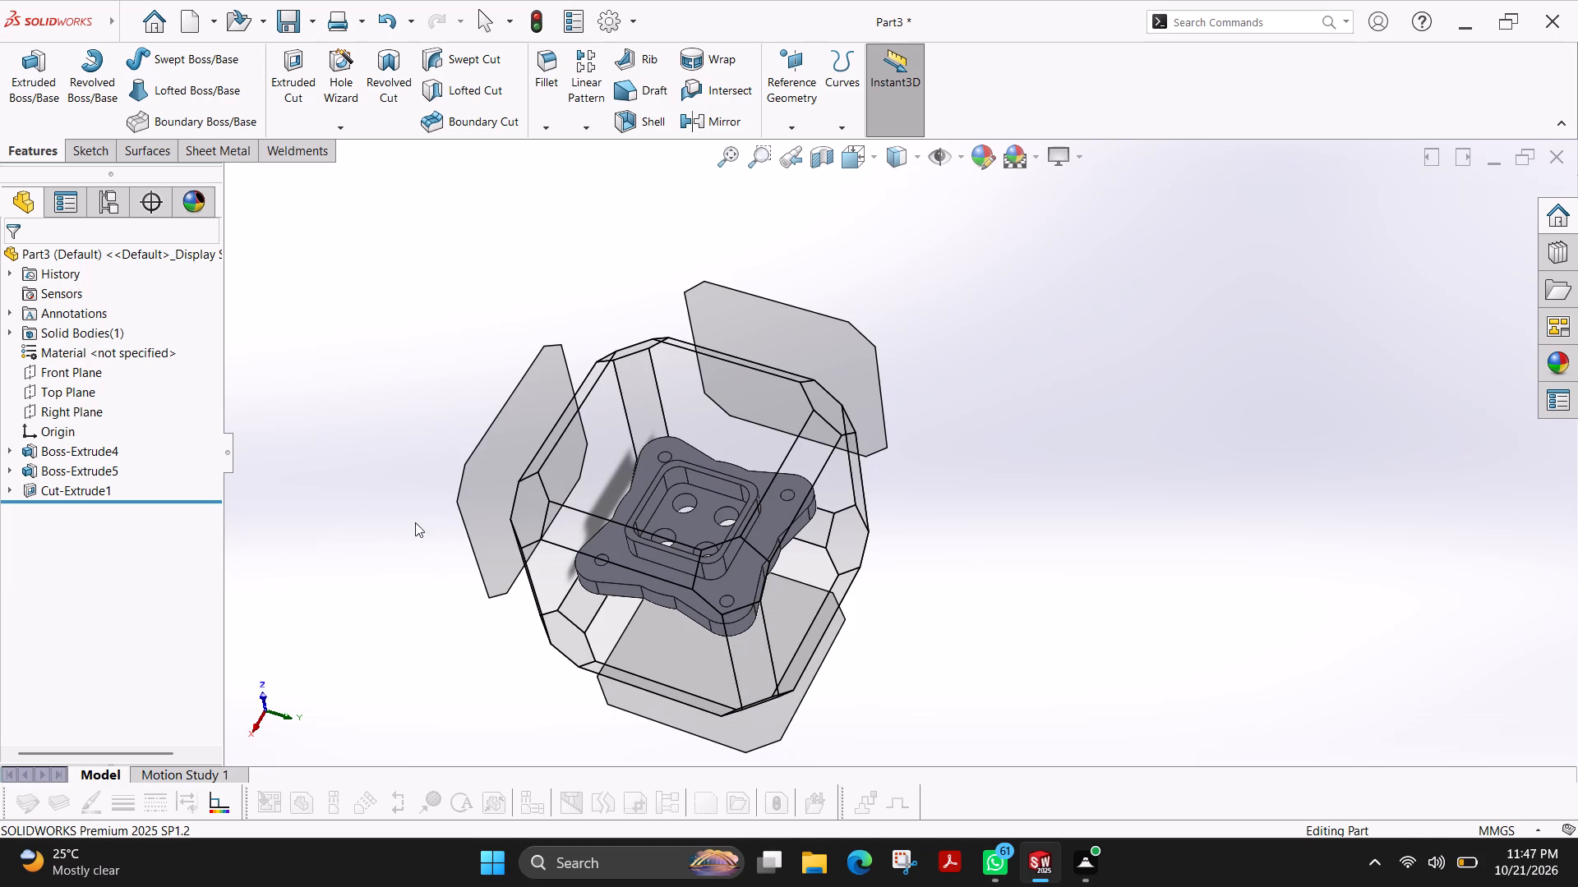
{"action": "scroll", "coordinate": [709, 298], "scroll_direction": "up", "scroll_amount": 1, "text": "ctrl+shift"}
{"action": "middle_click_drag", "start_coordinate": [657, 292], "coordinate": [677, 298], "text": "ctrl+shift"}
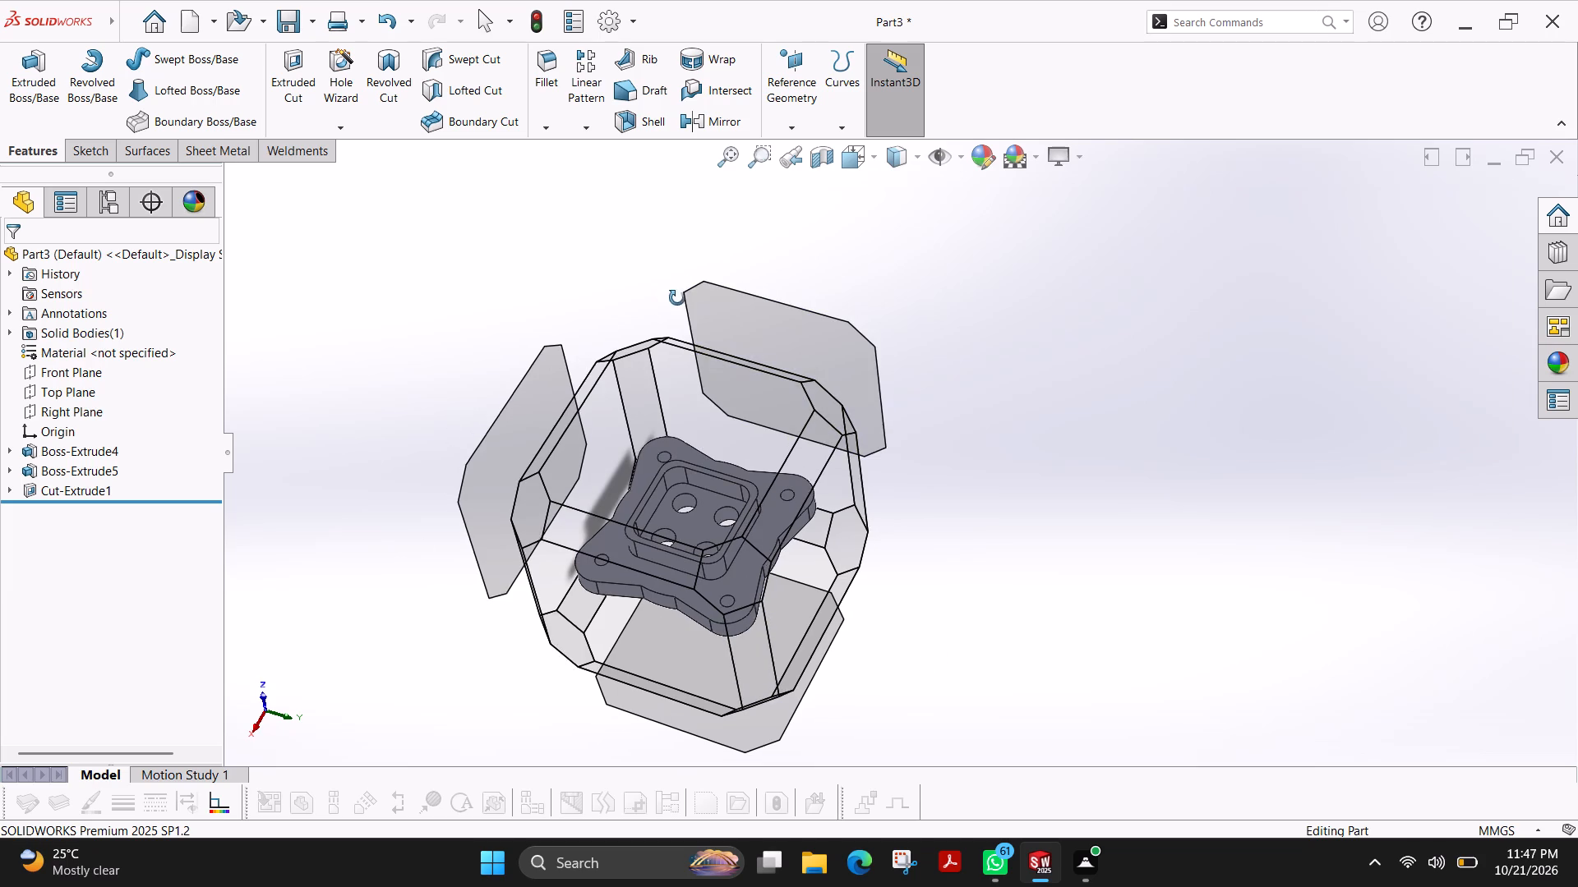
{"action": "middle_click_drag", "start_coordinate": [677, 298], "coordinate": [657, 305], "text": "ctrl+shift"}
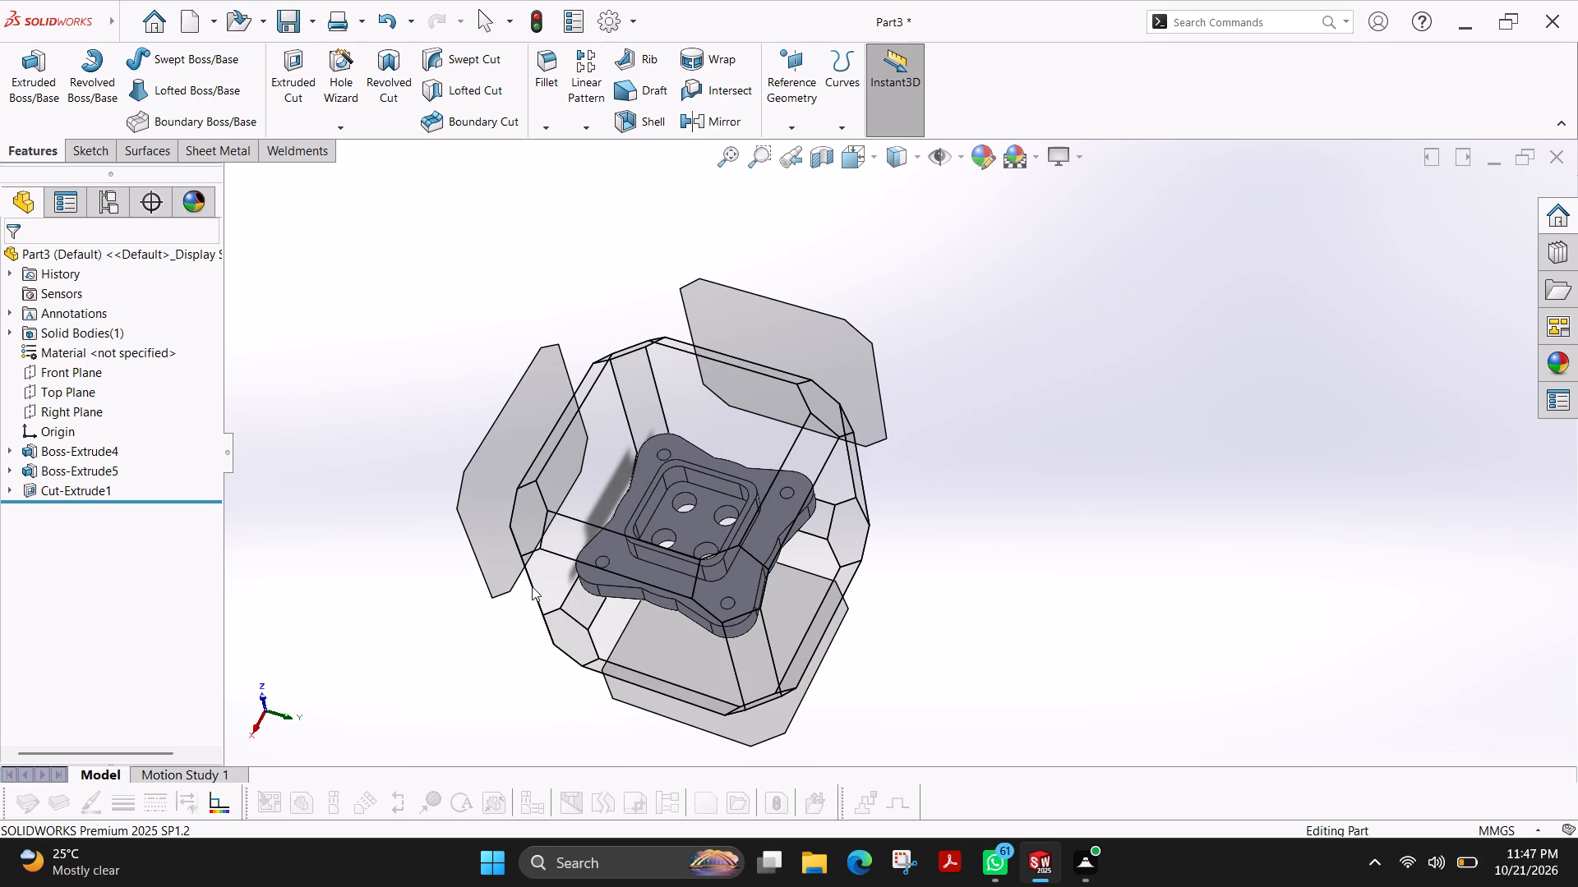
{"action": "middle_click_drag", "start_coordinate": [525, 618], "coordinate": [408, 471], "text": "ctrl+shift"}
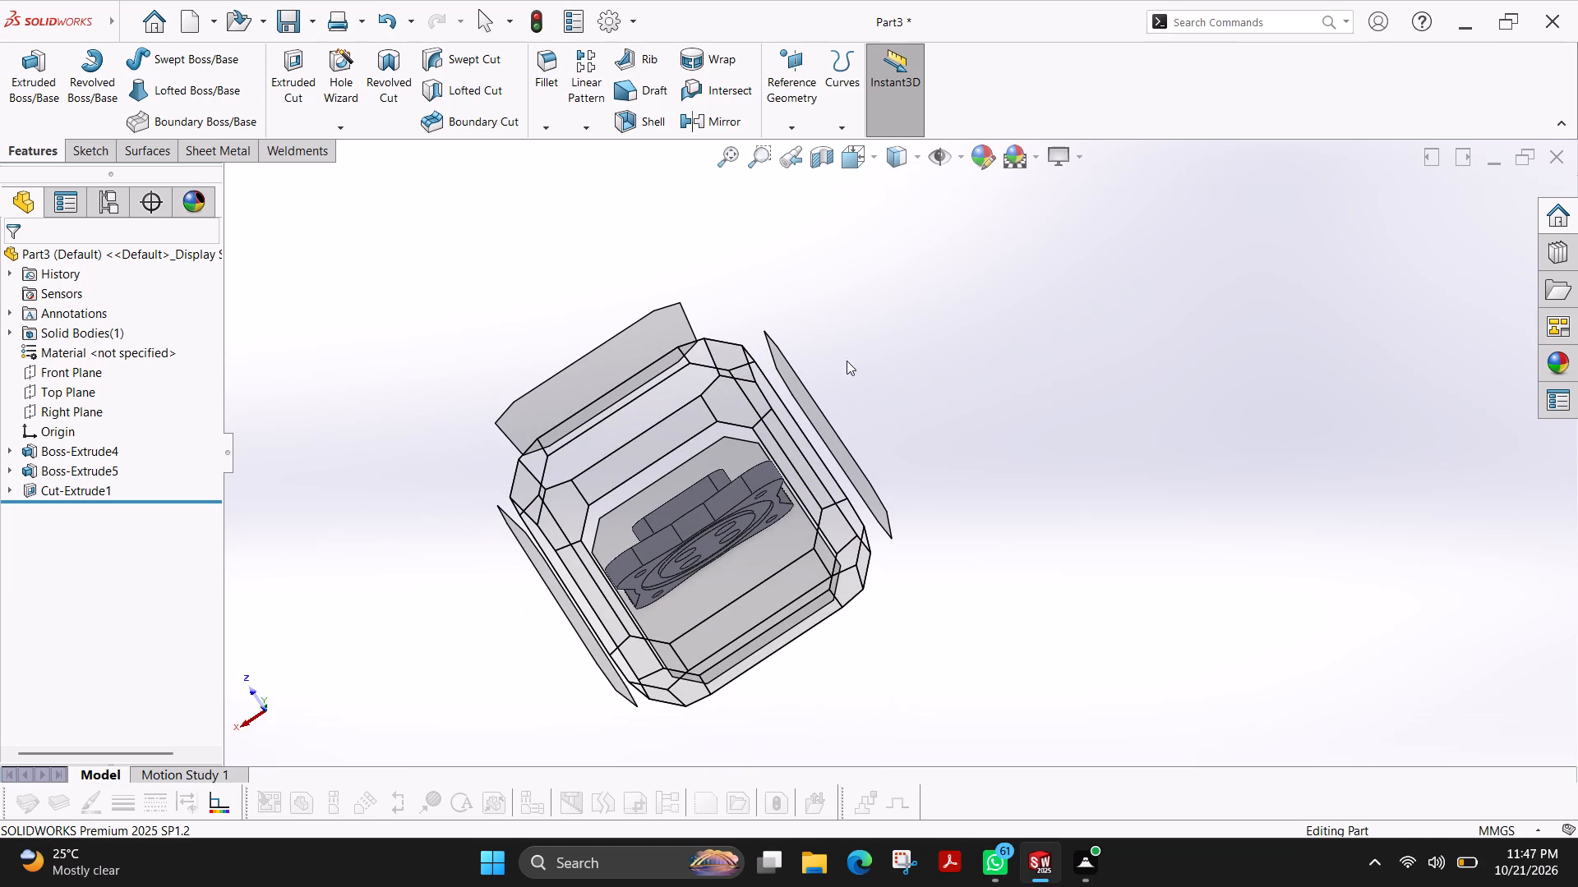
{"action": "middle_click_drag", "start_coordinate": [796, 347], "coordinate": [847, 511], "text": "ctrl+shift"}
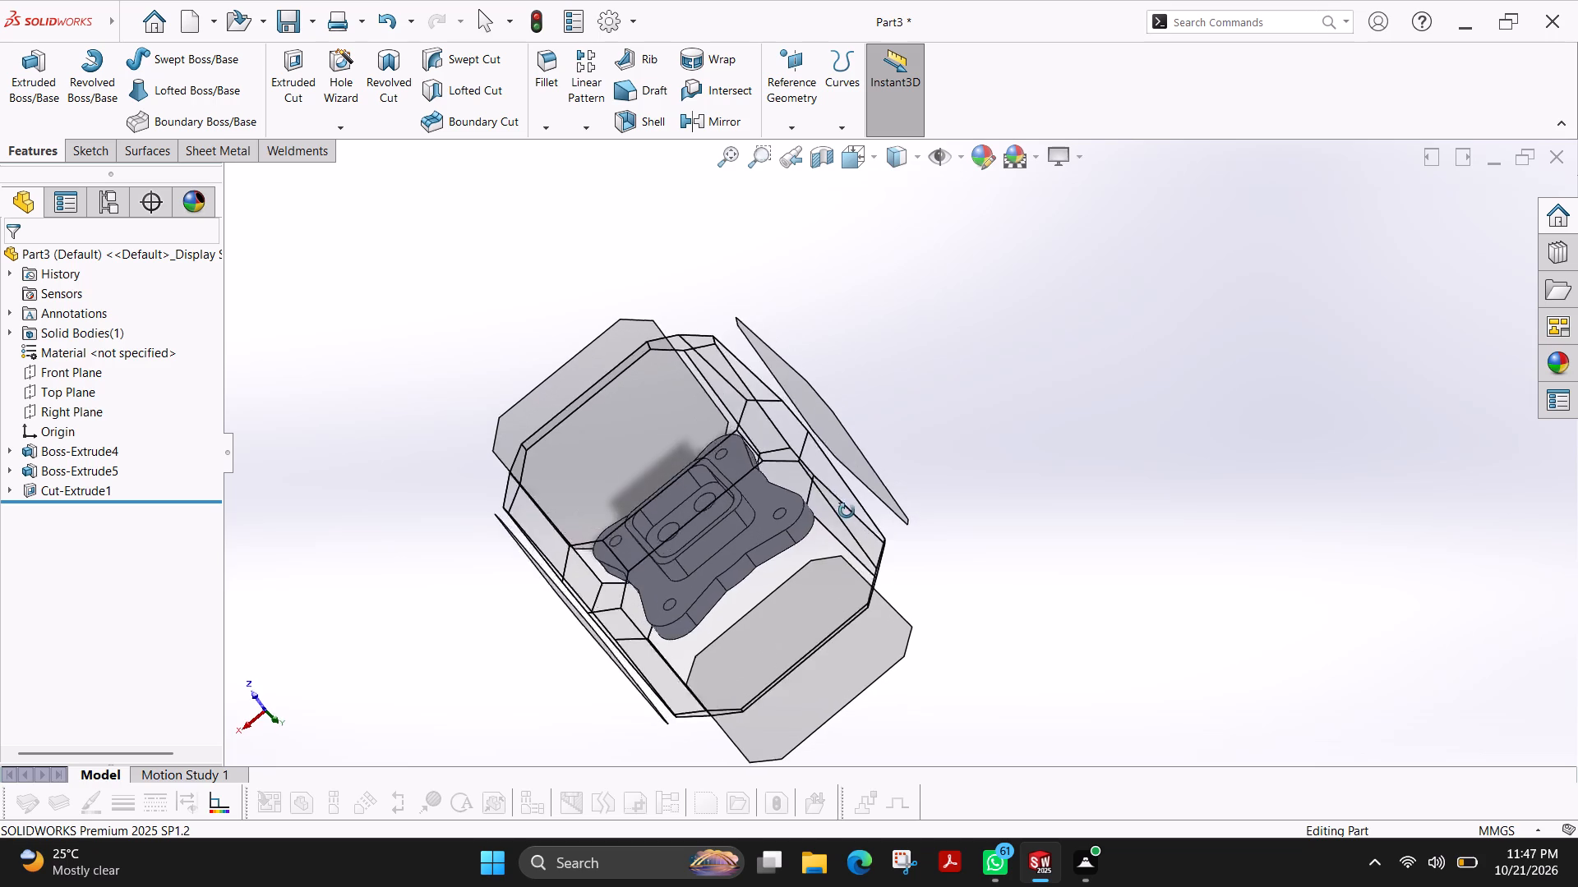
{"action": "middle_click_drag", "start_coordinate": [847, 511], "coordinate": [902, 559], "text": "ctrl+shift"}
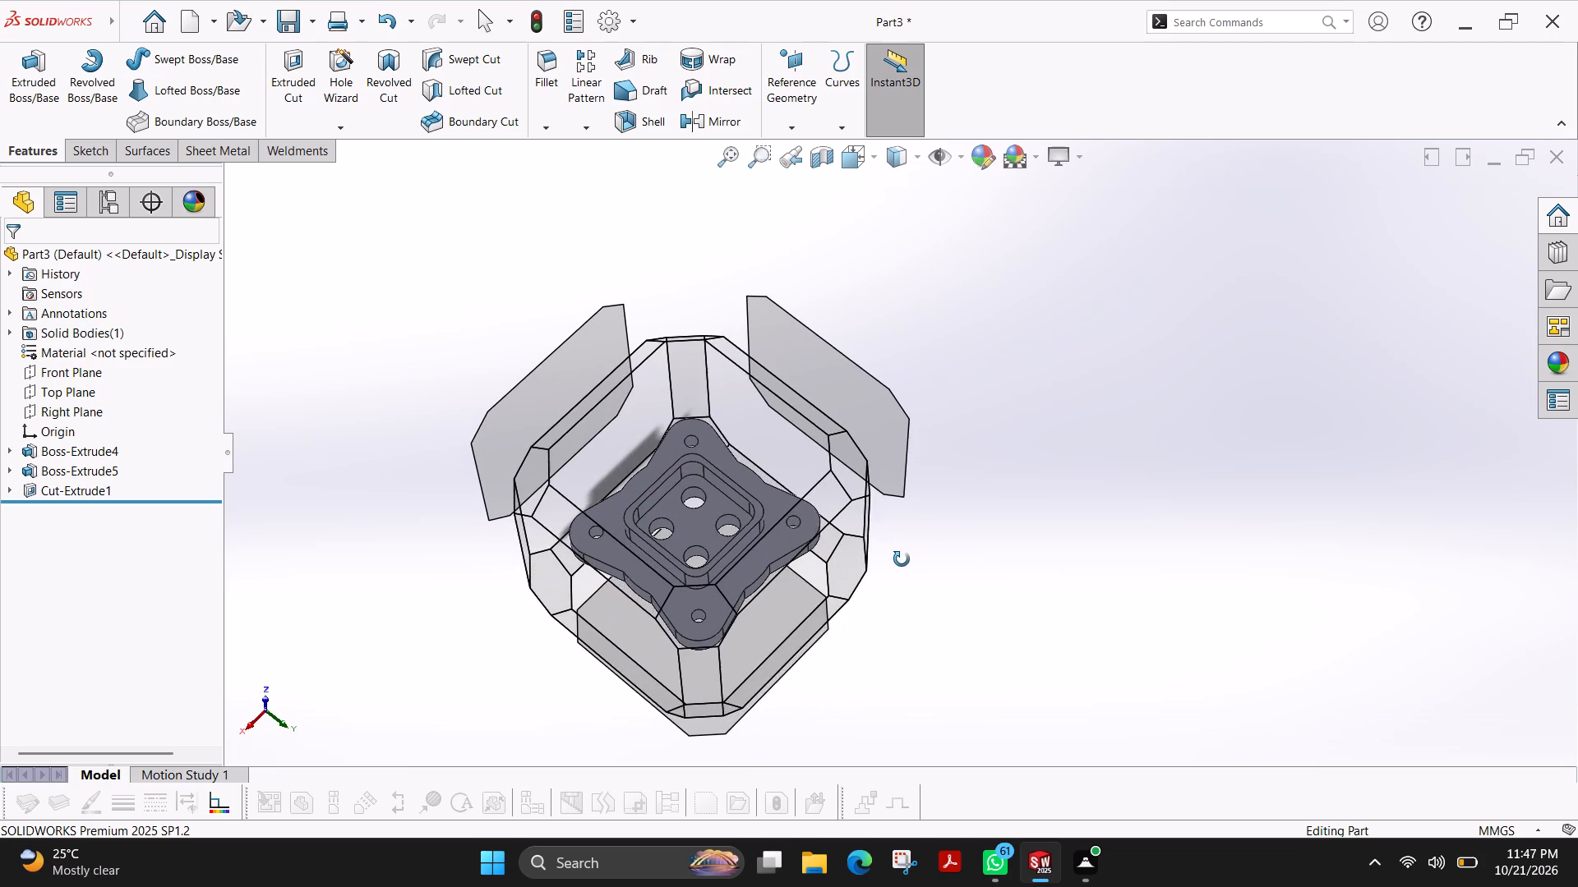
{"action": "middle_click_drag", "start_coordinate": [902, 559], "coordinate": [893, 508], "text": "ctrl+shift"}
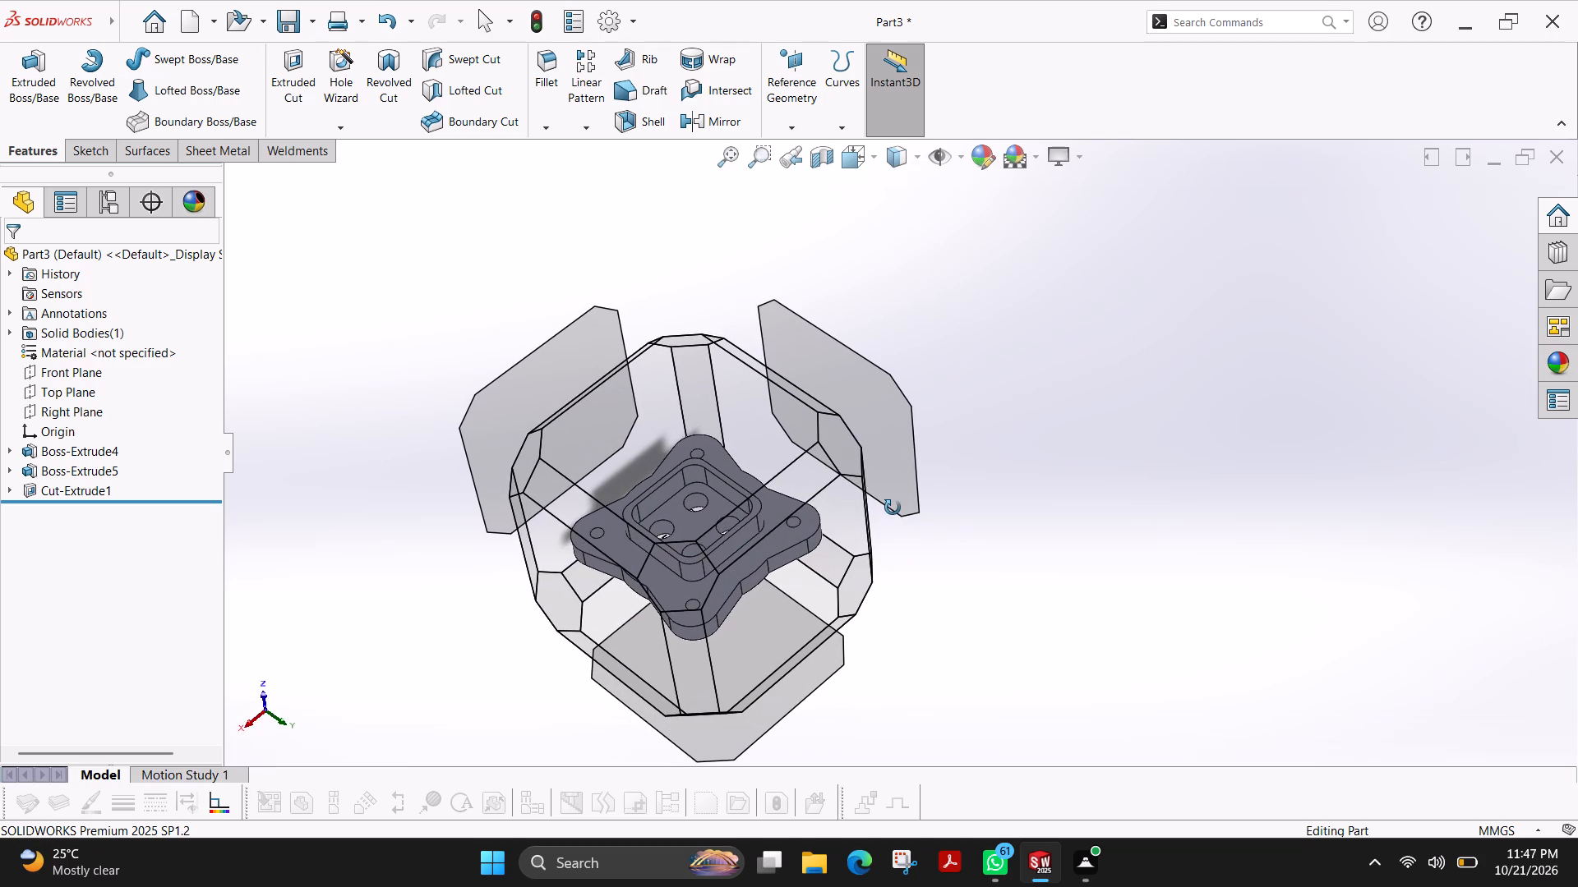
{"action": "middle_click_drag", "start_coordinate": [893, 508], "coordinate": [872, 540], "text": "ctrl+shift"}
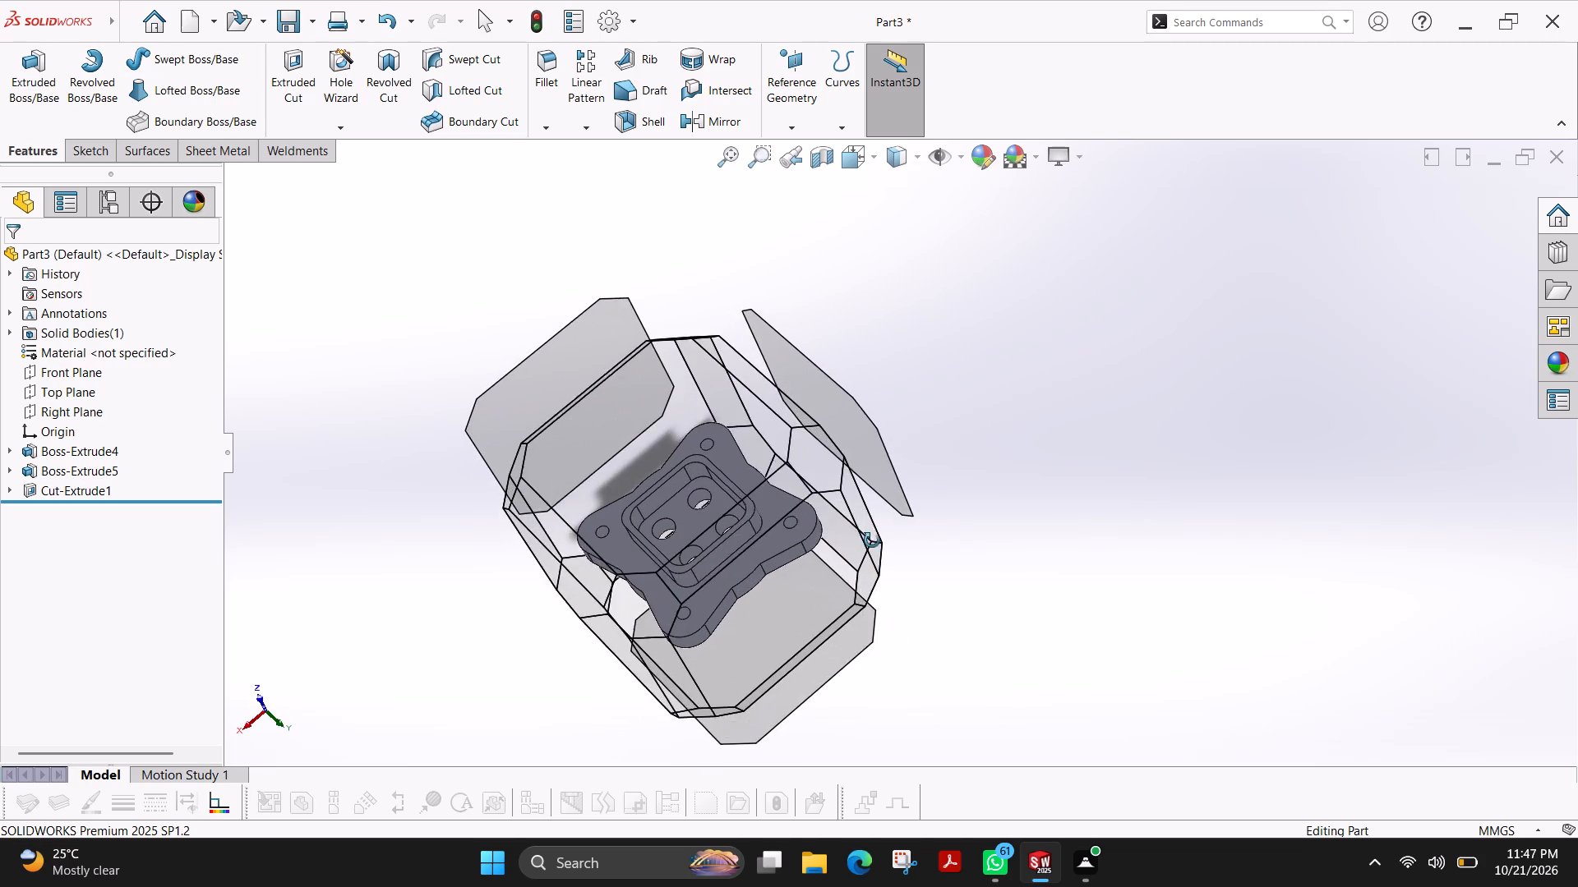
{"action": "middle_click_drag", "start_coordinate": [872, 540], "coordinate": [874, 531], "text": "ctrl+shift"}
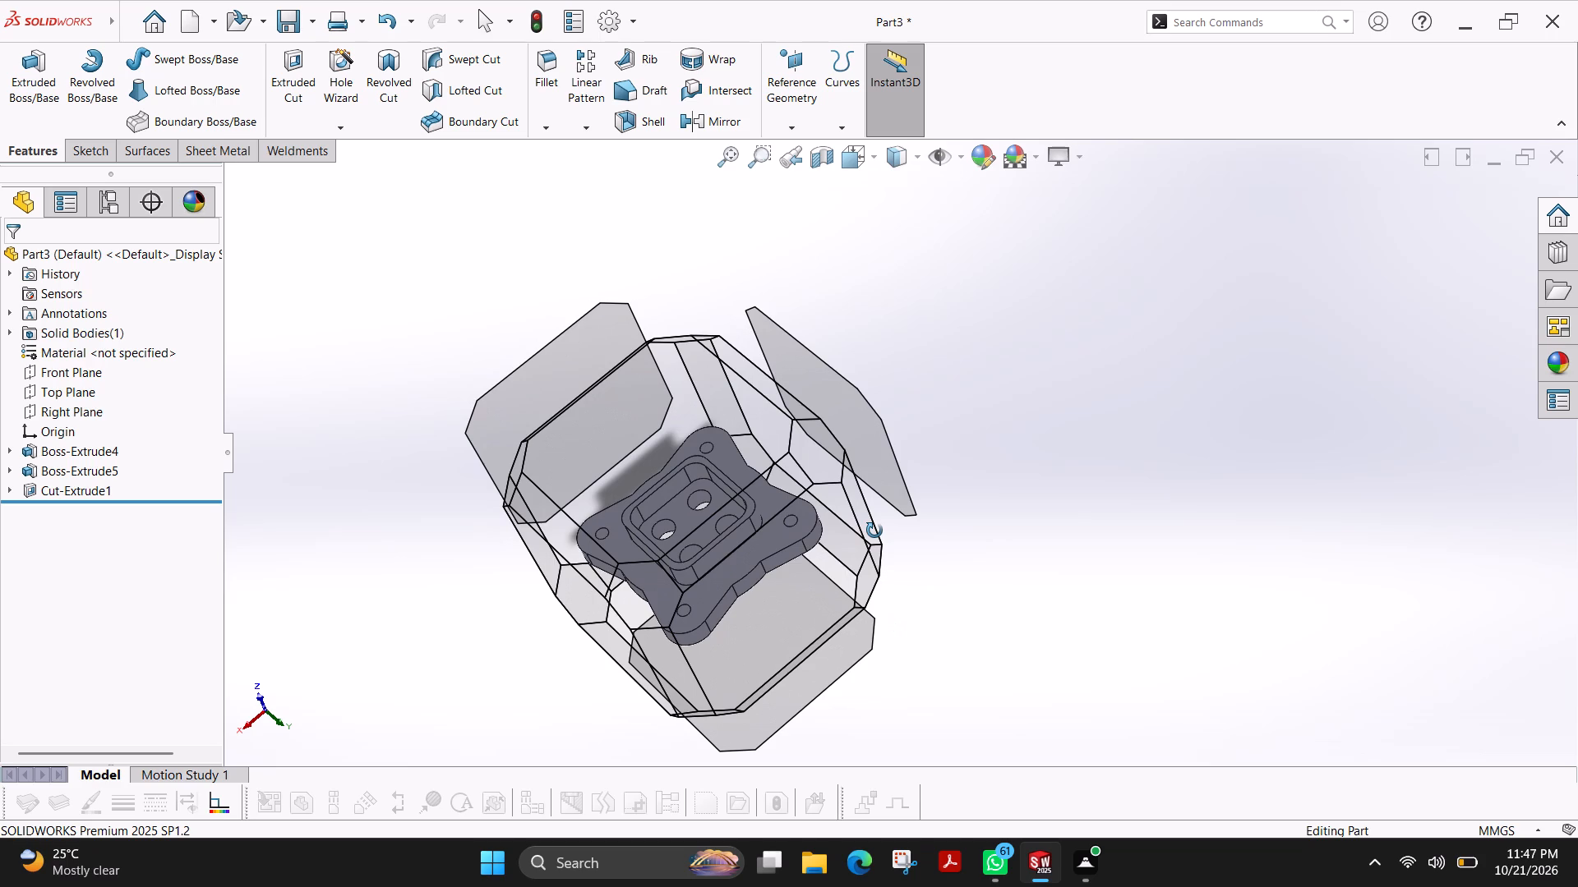
{"action": "middle_click_drag", "start_coordinate": [874, 531], "coordinate": [879, 531], "text": "ctrl+shift"}
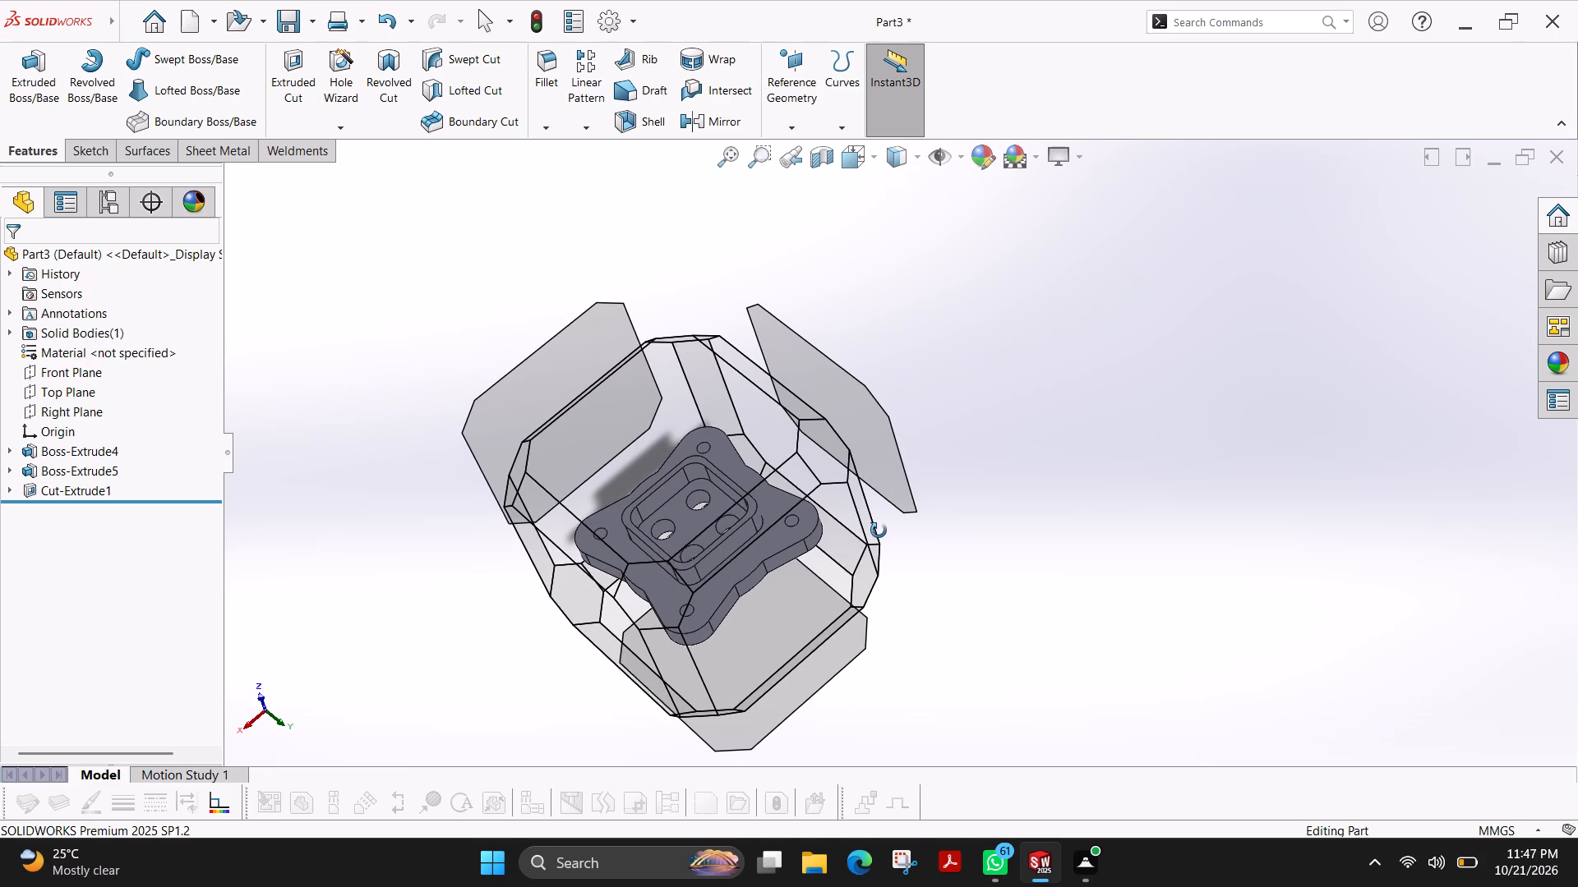
{"action": "middle_click_drag", "start_coordinate": [879, 531], "coordinate": [876, 531], "text": "ctrl+shift"}
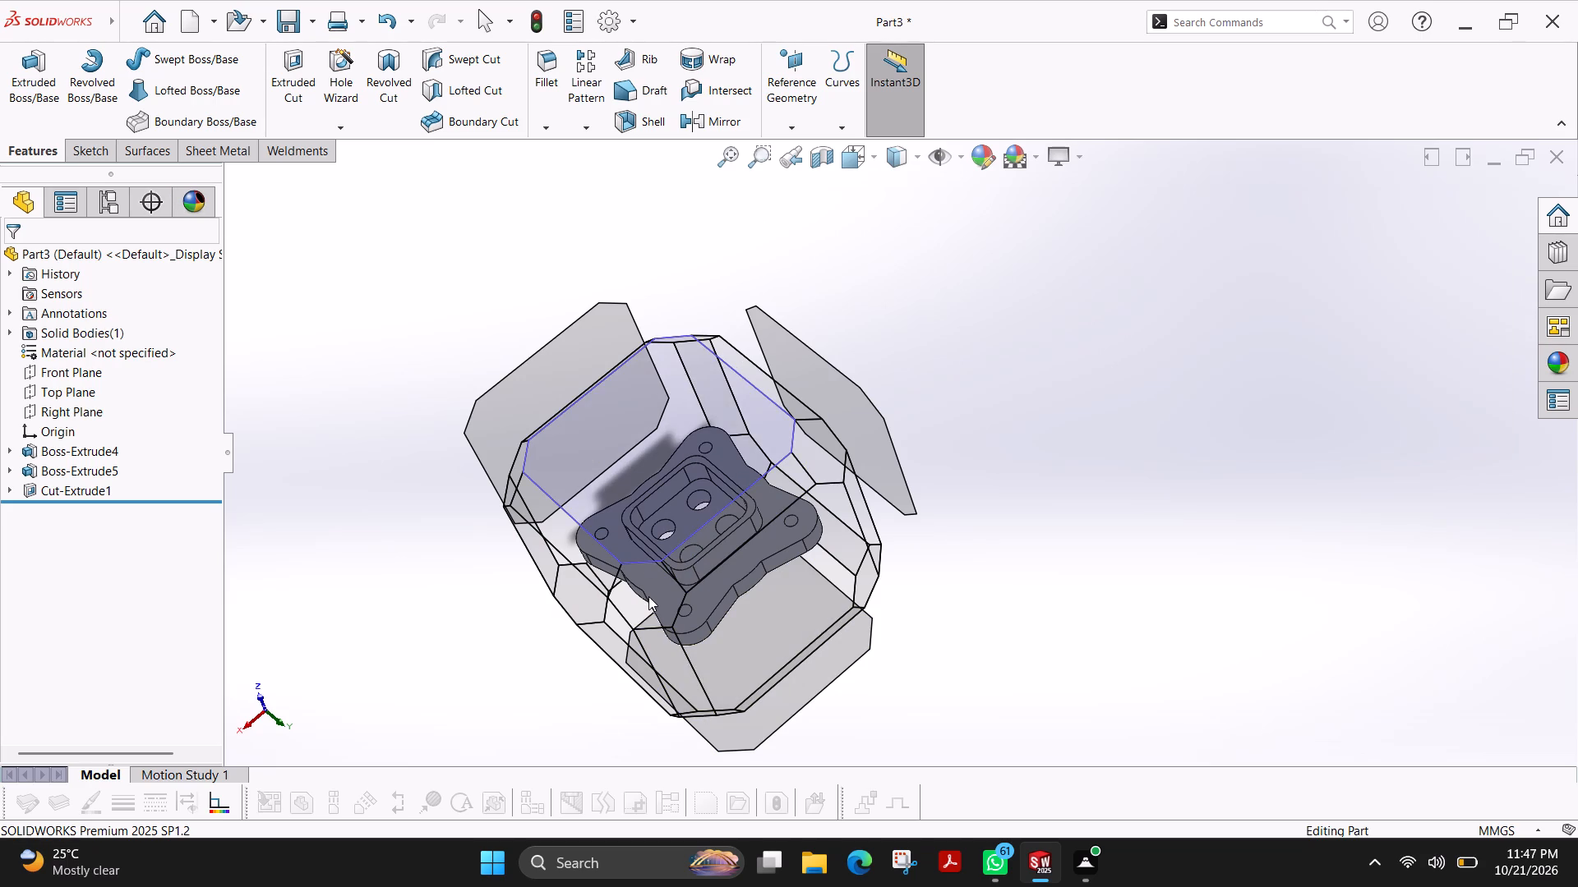
{"action": "left_click", "coordinate": [648, 596]}
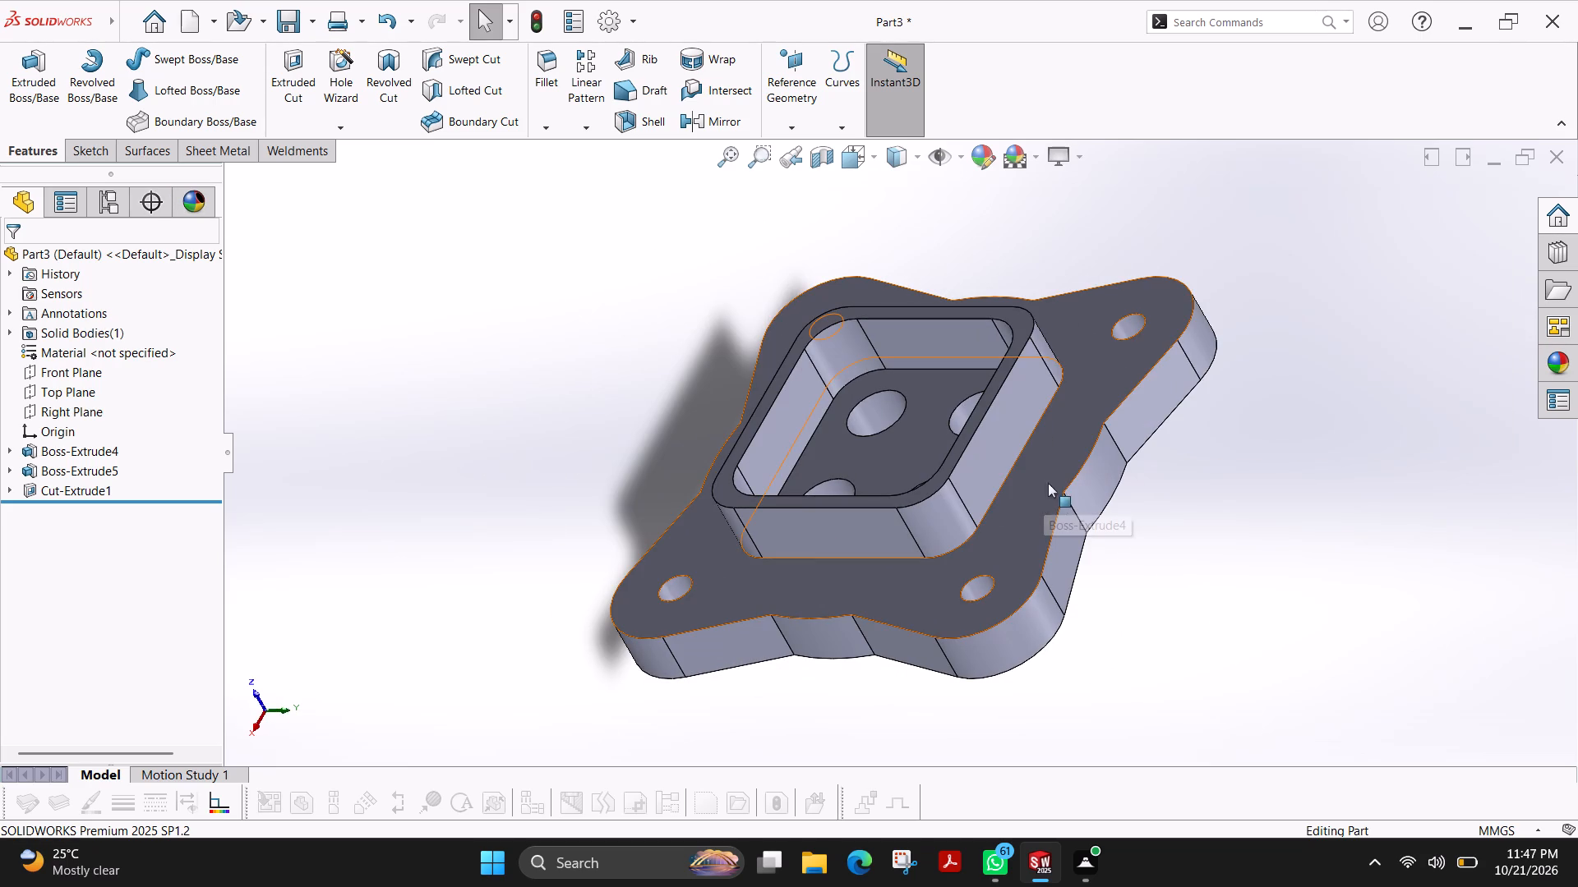
Examine the raised square rim, the four centre holes and the lug holes from several oblique angles.
{"action": "middle_click_drag", "start_coordinate": [1107, 404], "coordinate": [1137, 439], "text": "ctrl+shift"}
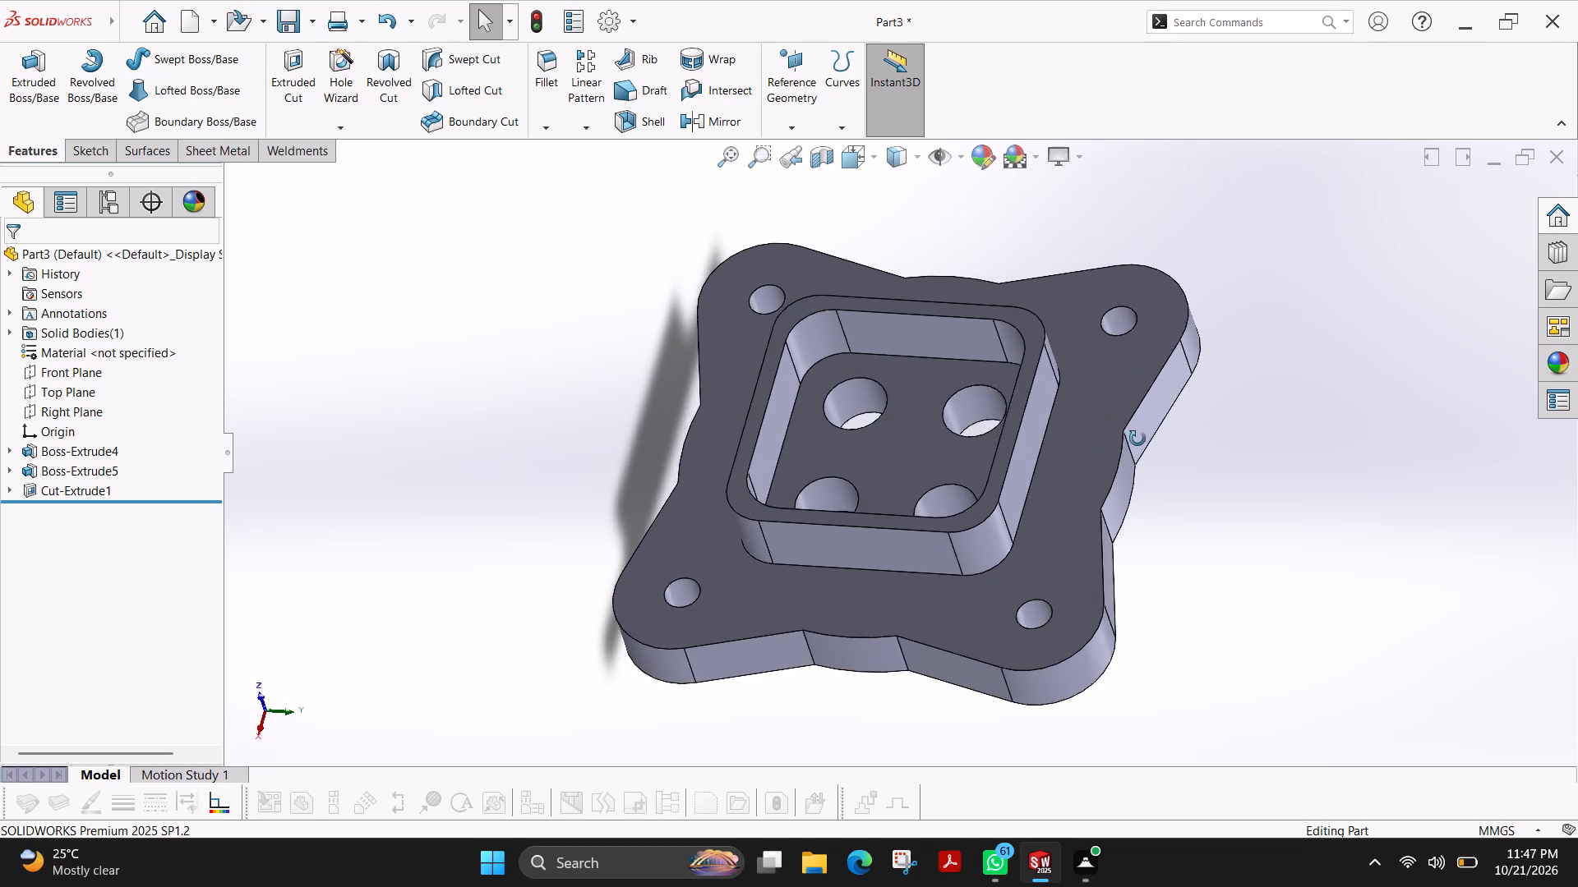
{"action": "middle_click_drag", "start_coordinate": [1137, 439], "coordinate": [1151, 443], "text": "ctrl+shift"}
{"action": "scroll", "coordinate": [1201, 532], "scroll_direction": "up", "scroll_amount": 2}
{"action": "middle_click_drag", "start_coordinate": [1131, 497], "coordinate": [1161, 502], "text": "ctrl+shift"}
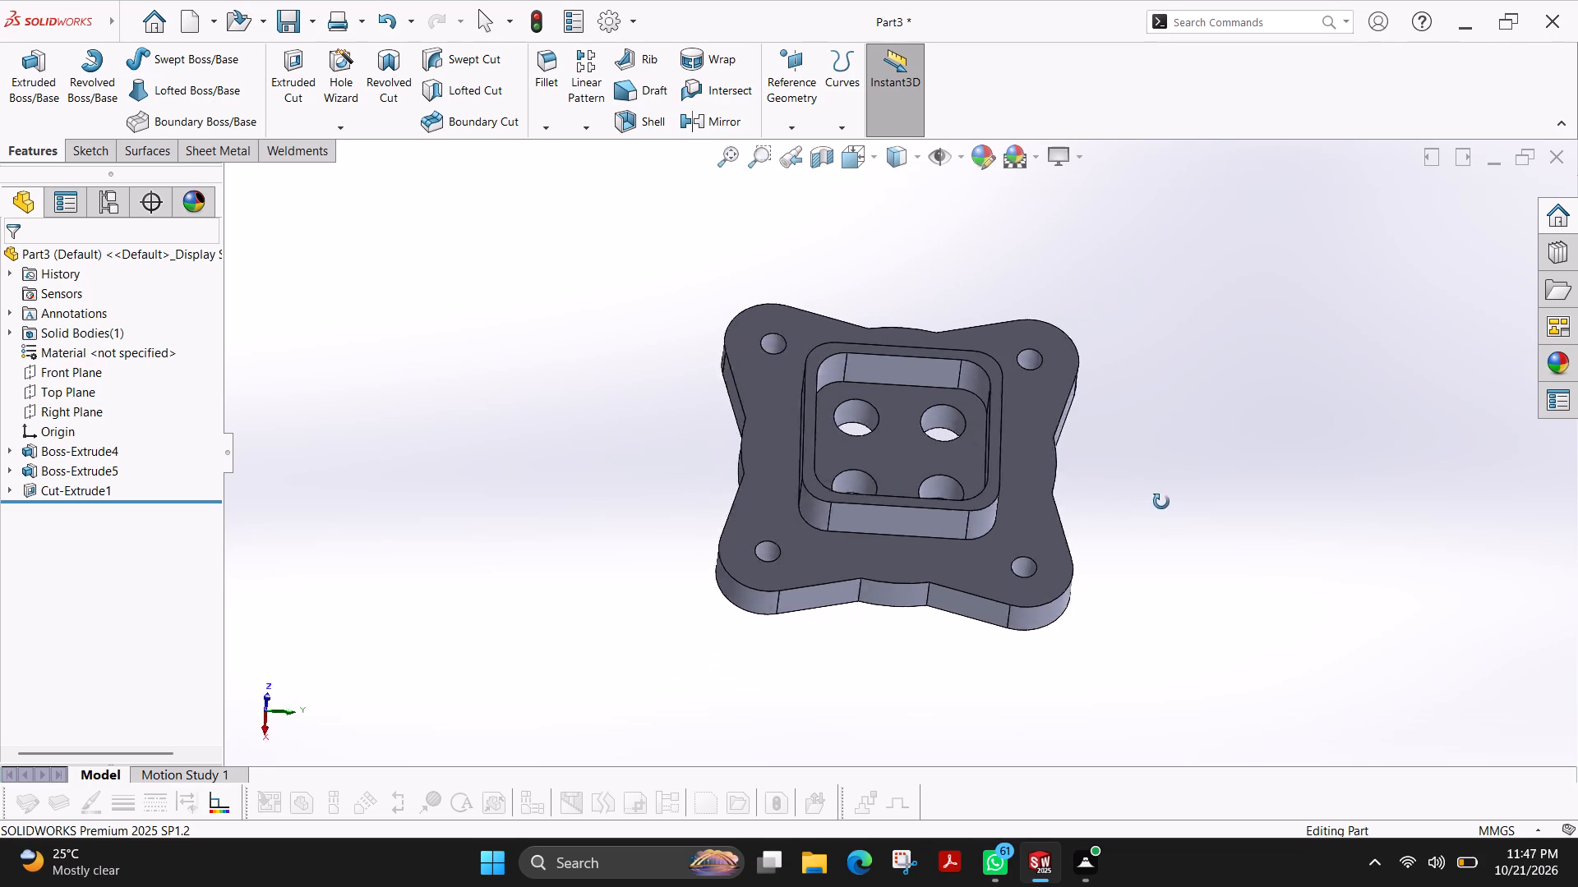
{"action": "middle_click_drag", "start_coordinate": [1161, 502], "coordinate": [1160, 439], "text": "ctrl+shift"}
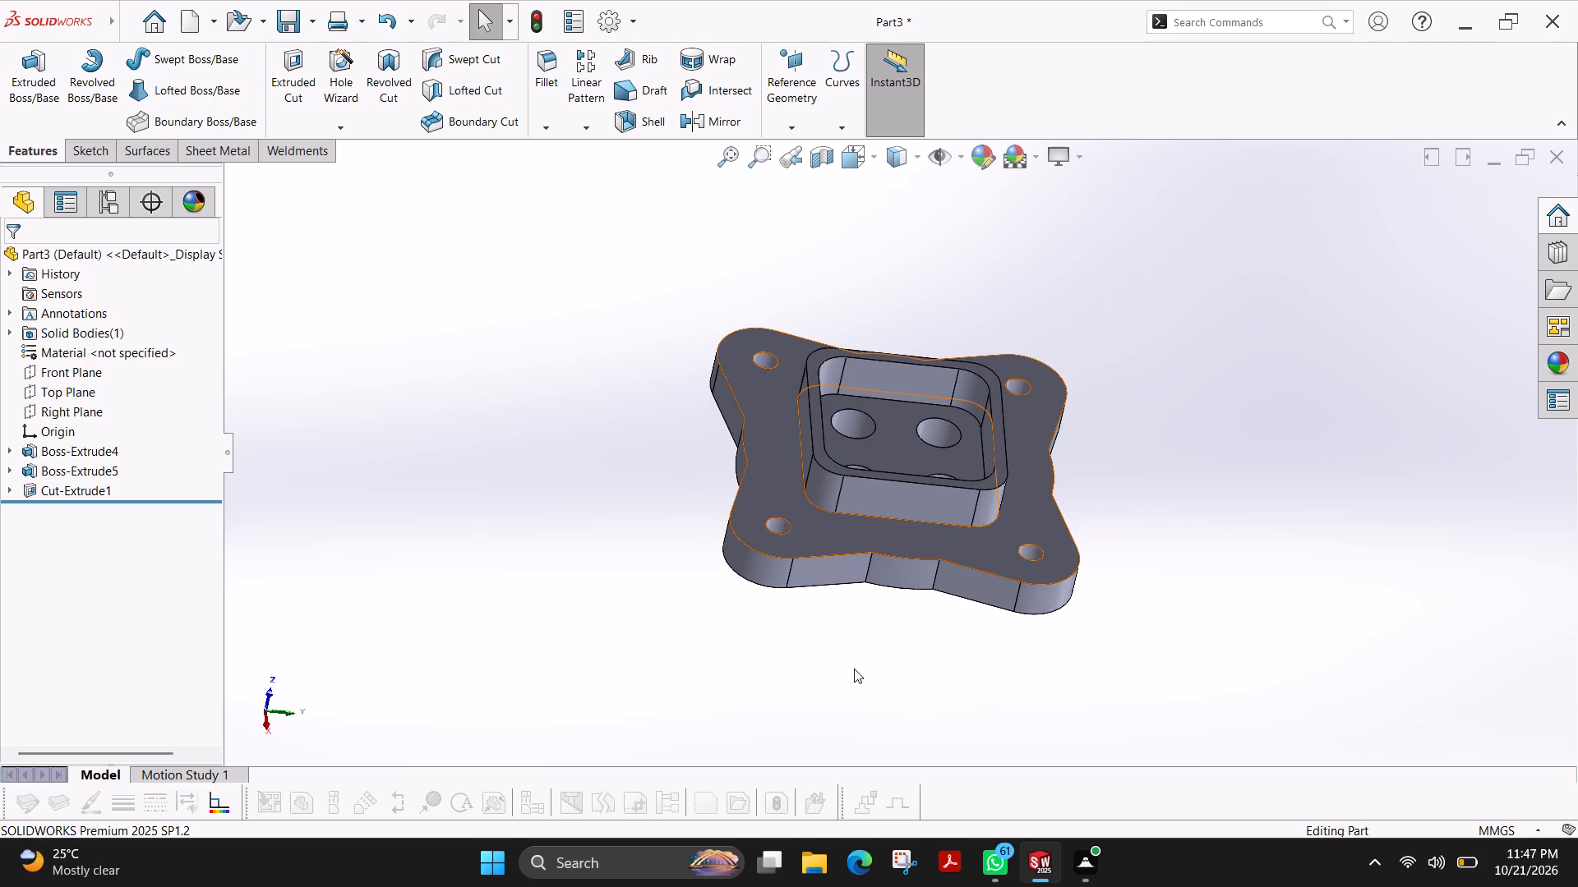
{"action": "middle_click_drag", "start_coordinate": [800, 616], "coordinate": [694, 597], "text": "ctrl+shift"}
{"action": "middle_click_drag", "start_coordinate": [1163, 430], "coordinate": [1194, 477], "text": "ctrl+shift"}
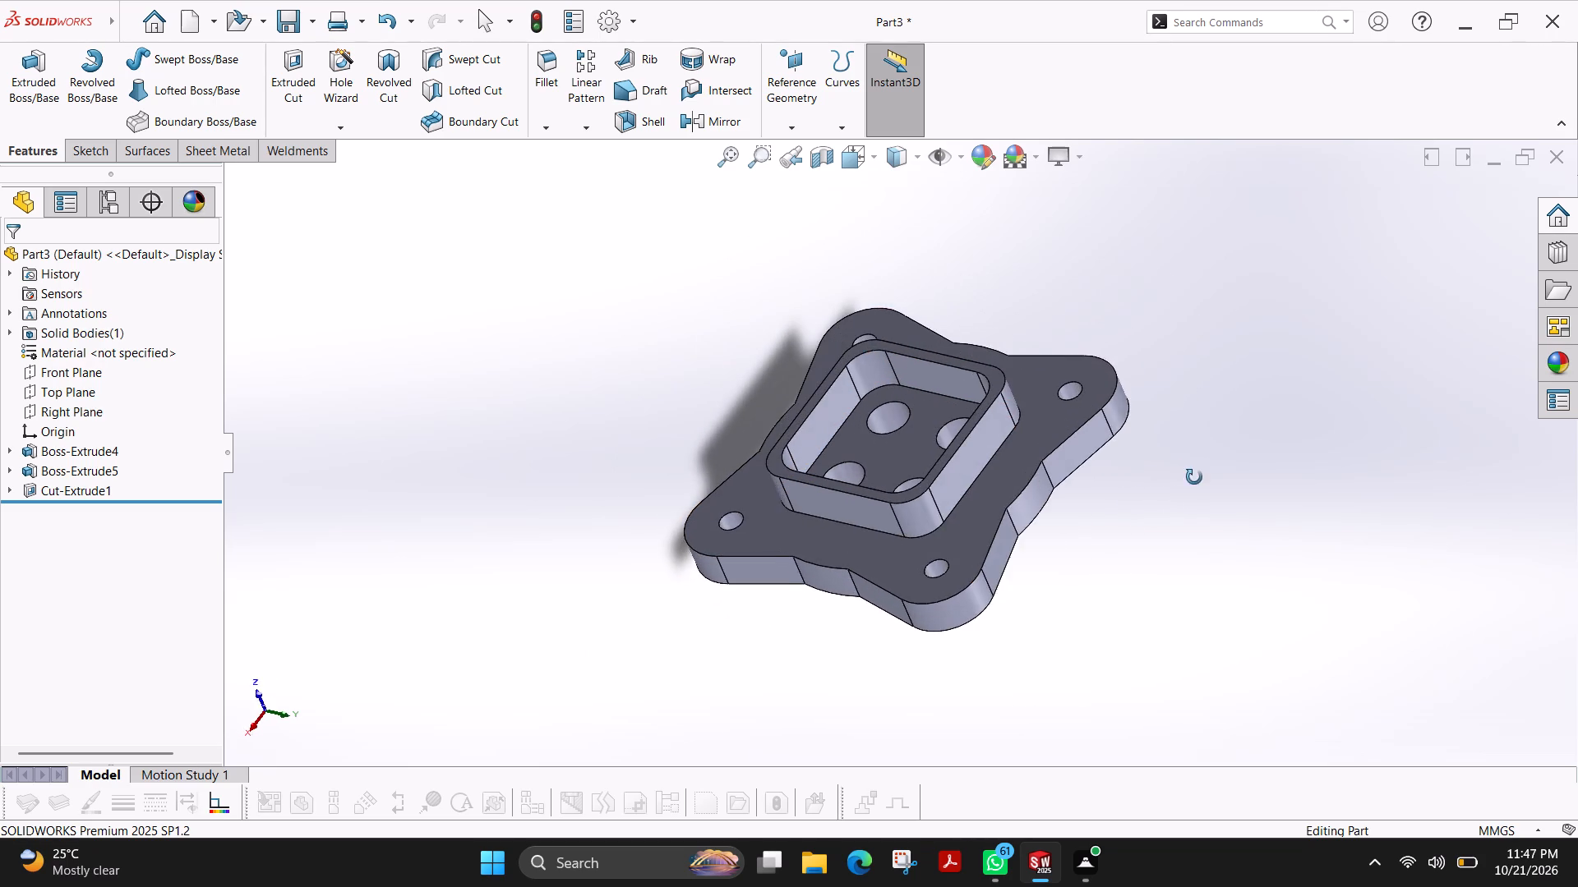
{"action": "middle_click_drag", "start_coordinate": [1194, 477], "coordinate": [1225, 485], "text": "ctrl+shift"}
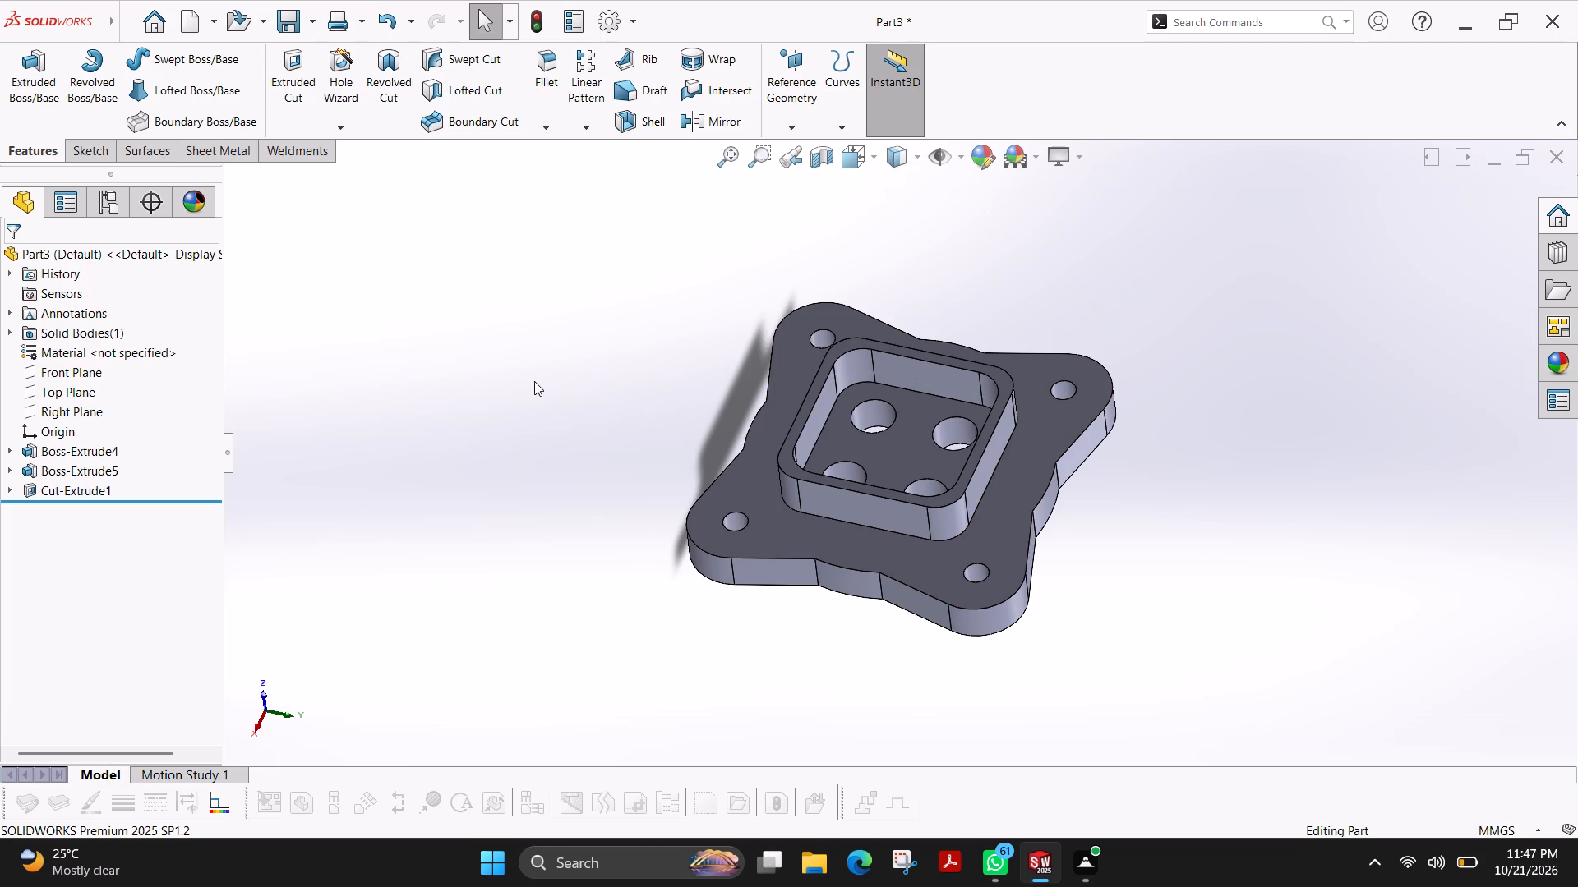
Start saving the part and browse to the solidworks folder inside Desktop's fuji drawing file folder, down to its last numbered part.
{"action": "key", "text": "ctrl+s"}
{"action": "left_click", "coordinate": [230, 59]}
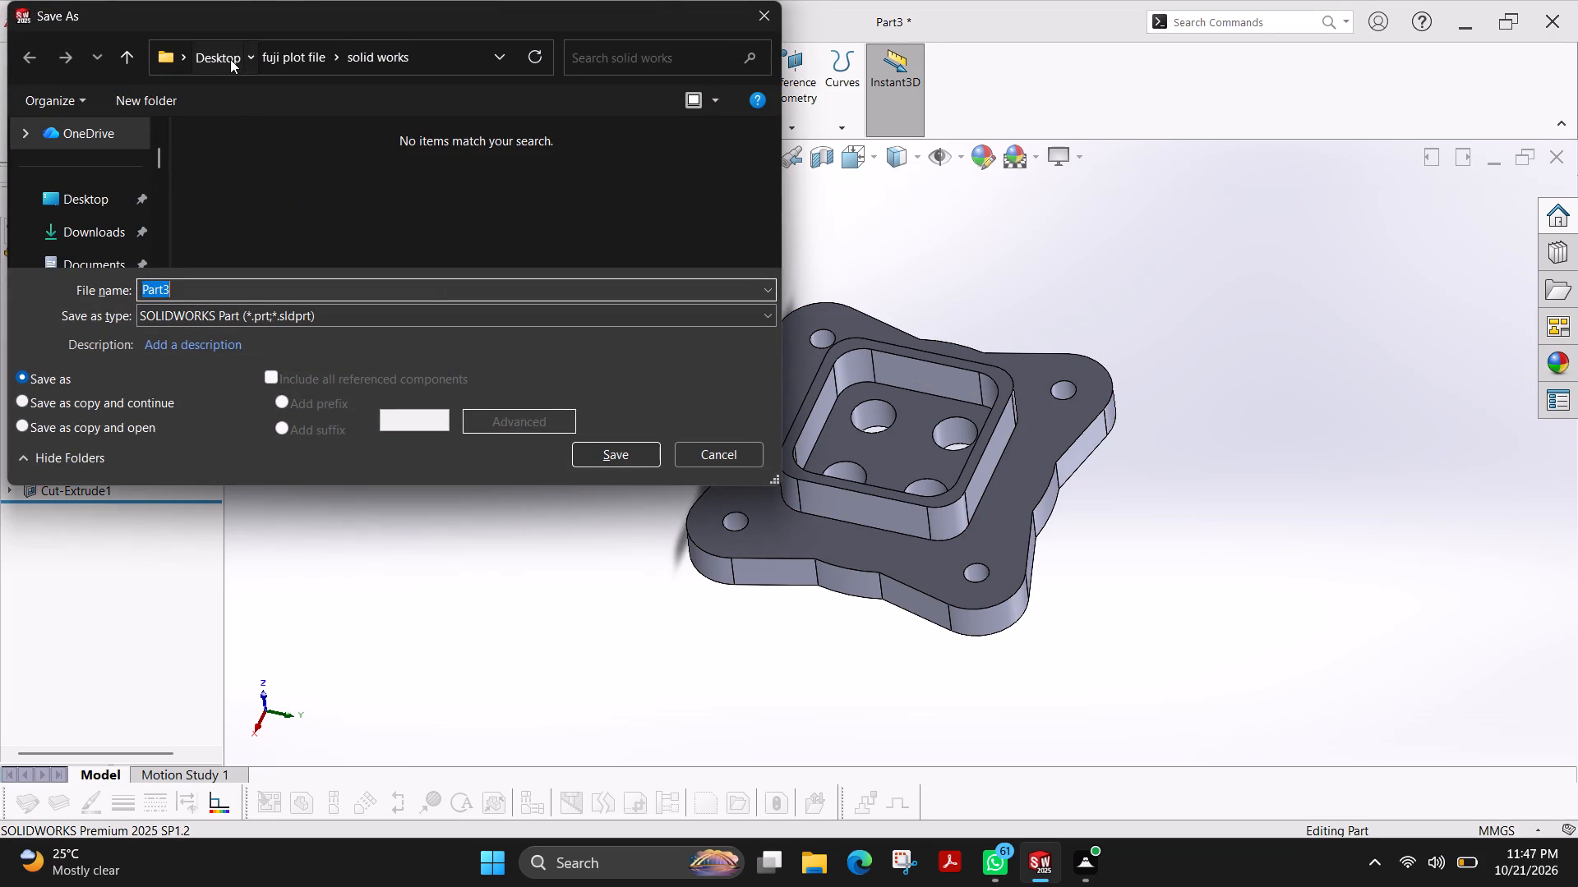
{"action": "double_click", "coordinate": [270, 203]}
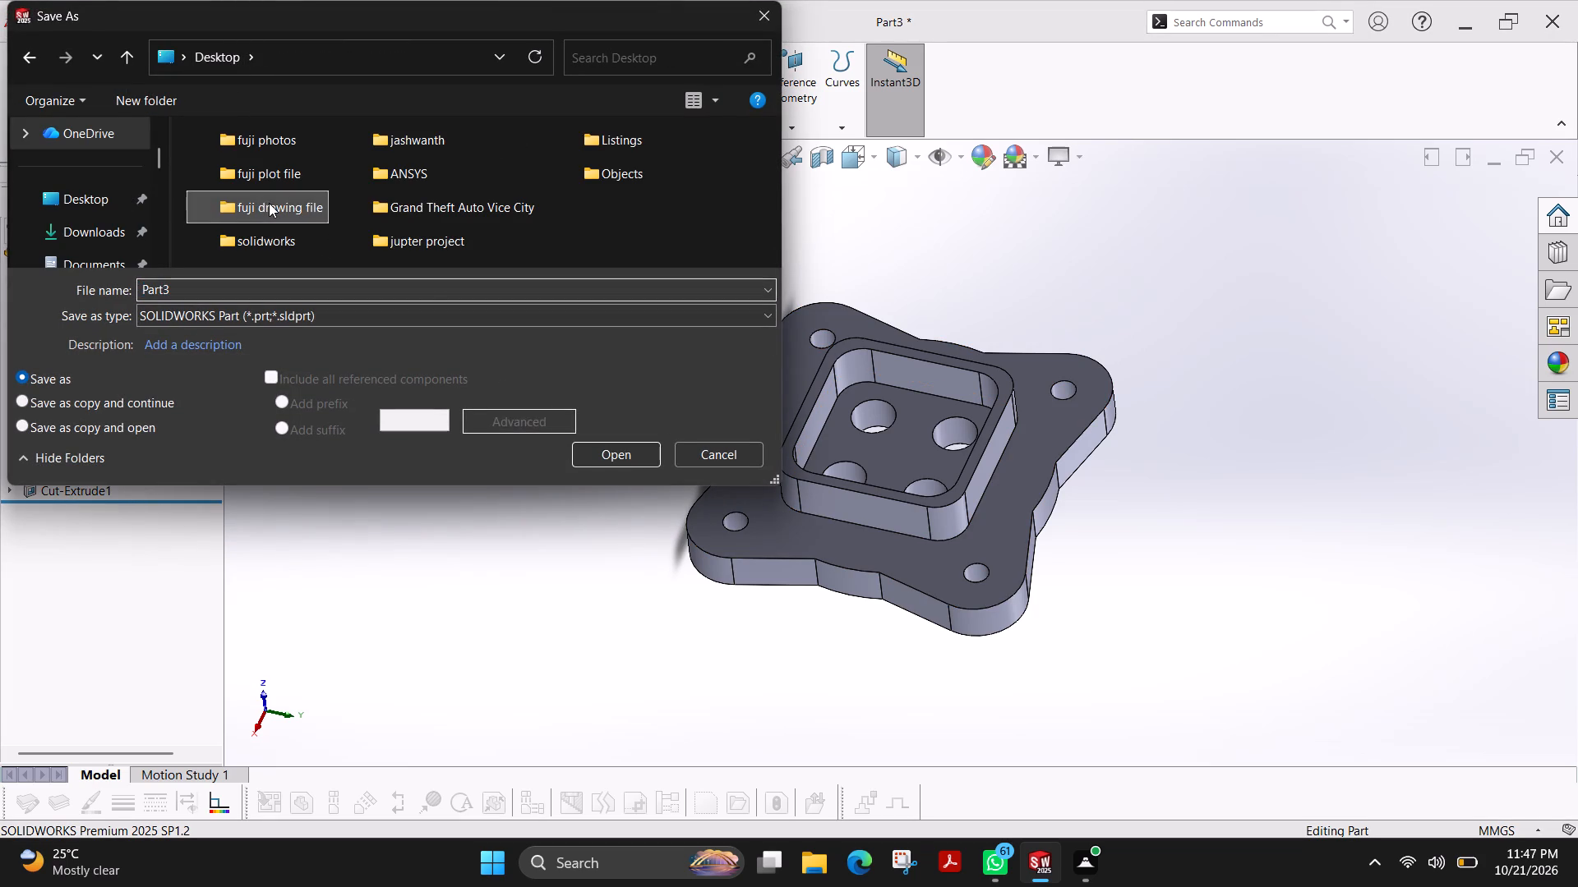
{"action": "double_click", "coordinate": [249, 164]}
{"action": "scroll", "coordinate": [438, 196], "scroll_direction": "down", "scroll_amount": 7}
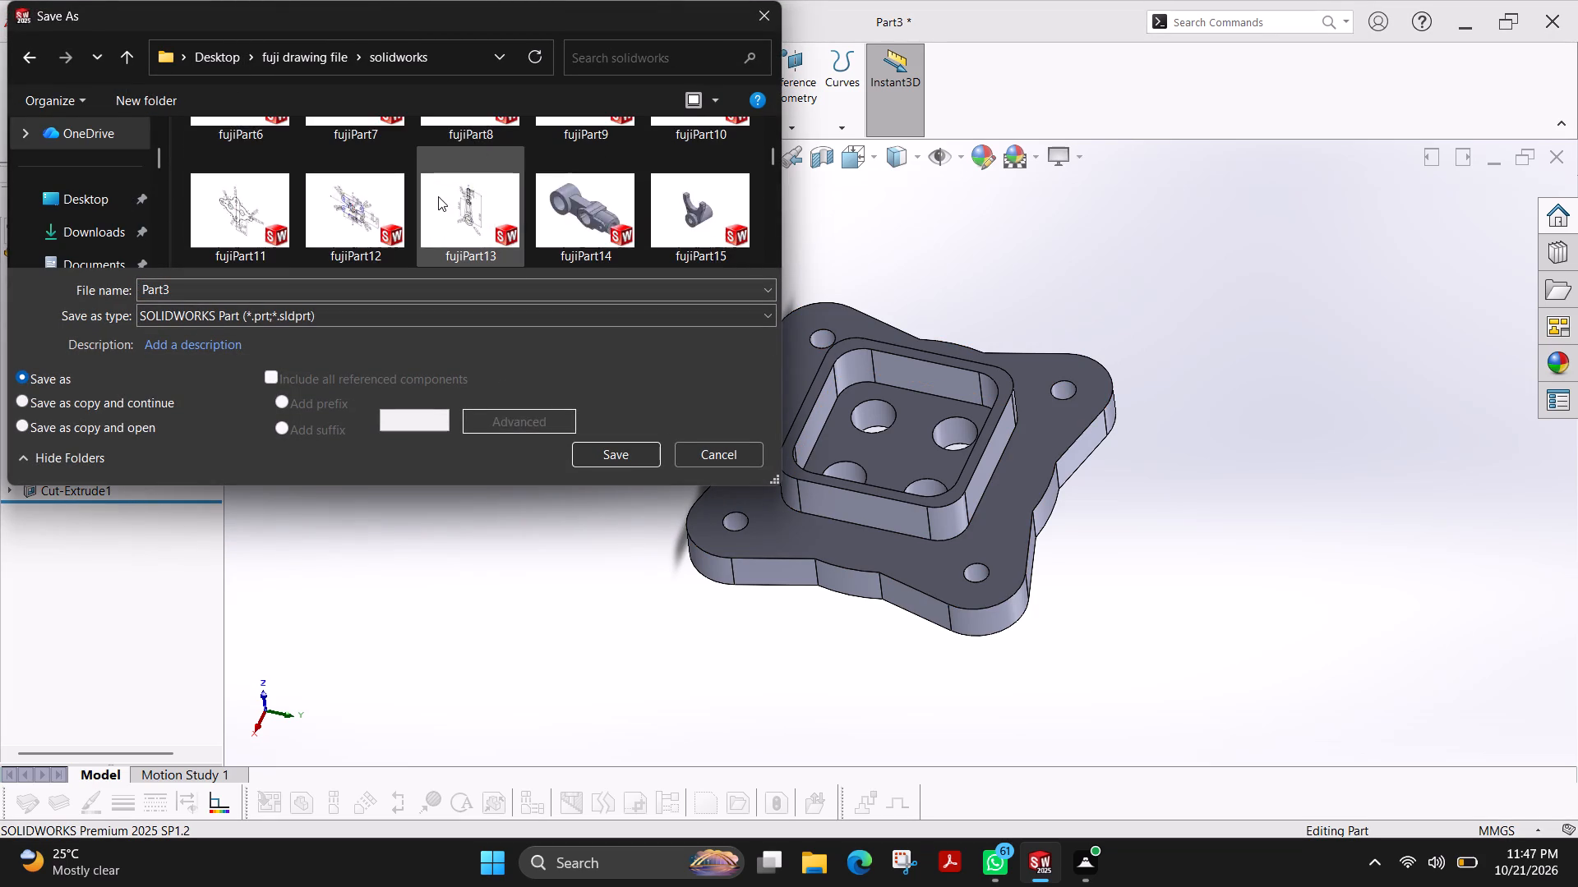
{"action": "scroll", "coordinate": [438, 196], "scroll_direction": "down", "scroll_amount": 20}
{"action": "scroll", "coordinate": [438, 196], "scroll_direction": "down", "scroll_amount": 20}
{"action": "scroll", "coordinate": [438, 196], "scroll_direction": "down", "scroll_amount": 4}
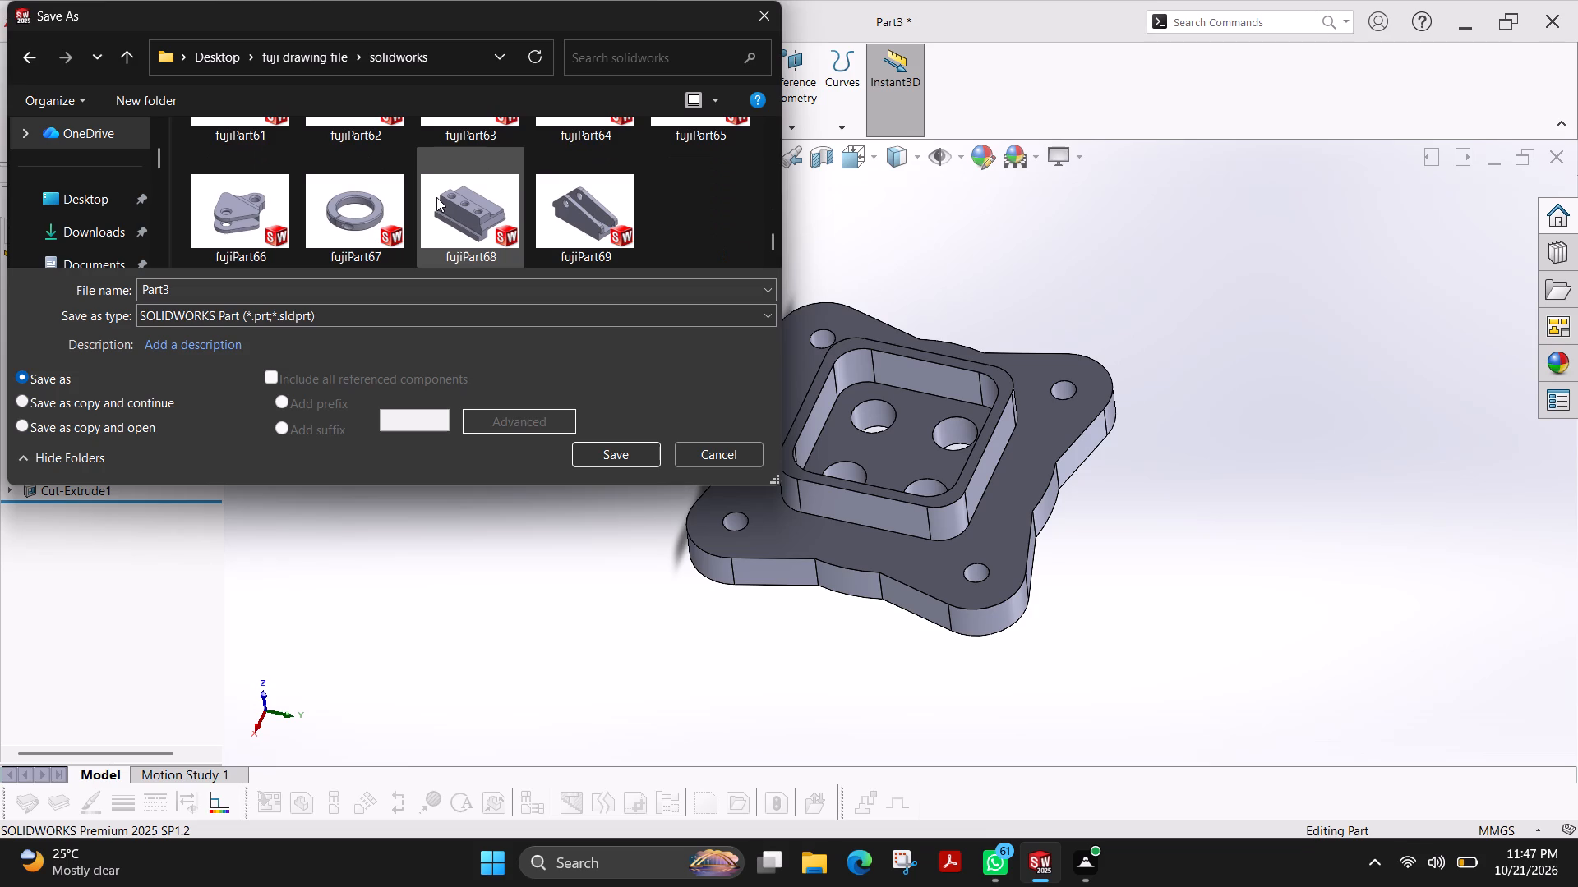
Name the part fujiPart70 and save it as a SOLIDWORKS part in the solidworks folder.
{"action": "left_click", "coordinate": [311, 283]}
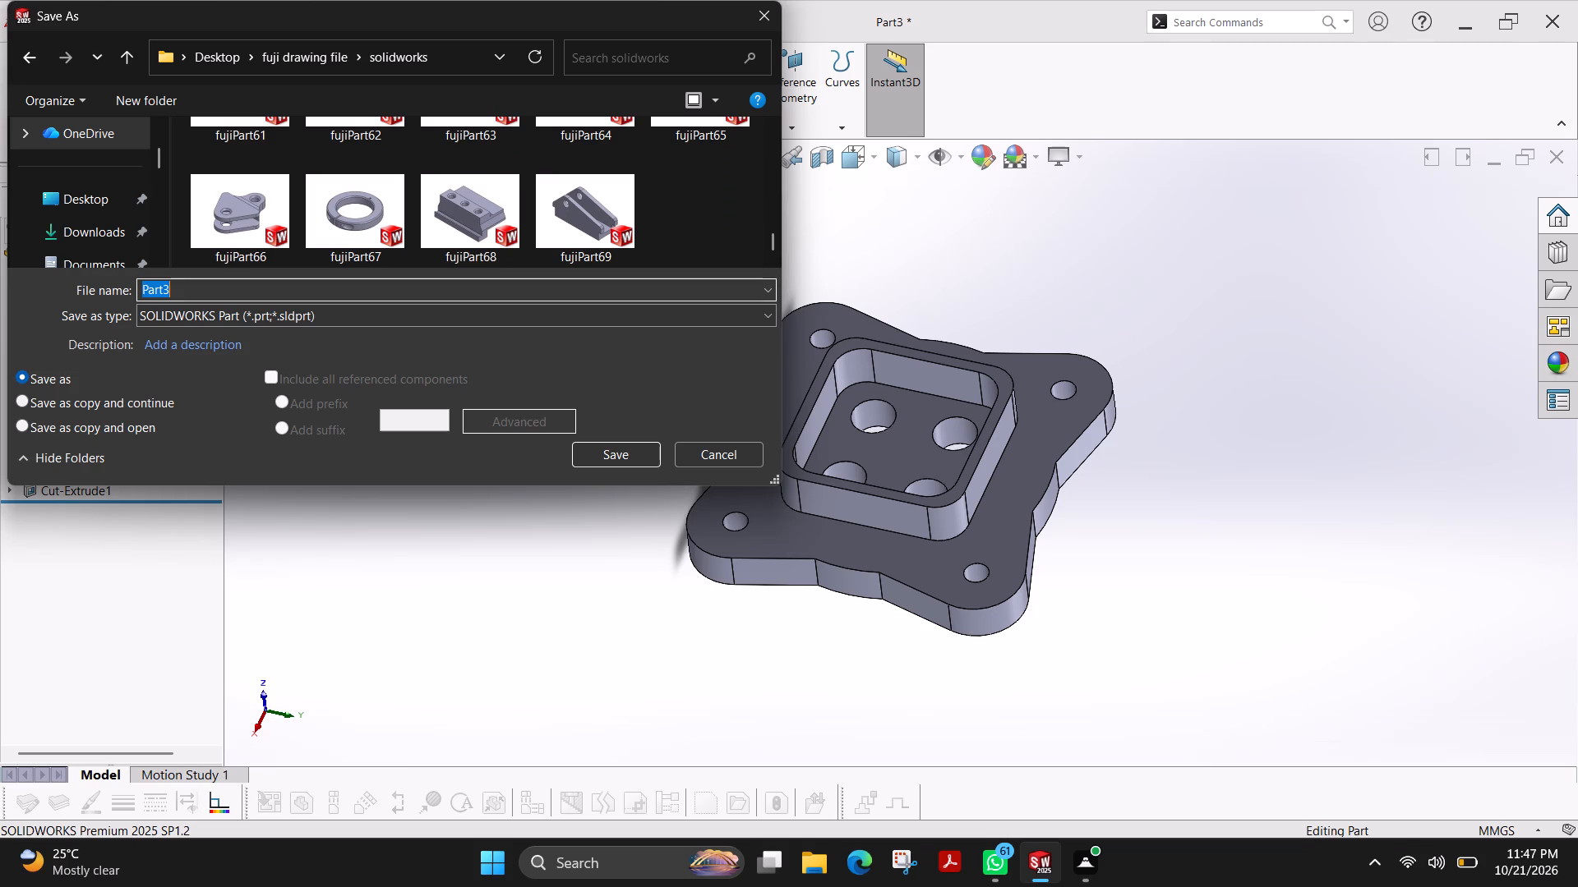
{"action": "key", "text": "Right"}
{"action": "key", "text": "BackSpace"}
{"action": "type", "text": "70"}
{"action": "key", "text": "Left"}
{"action": "key", "text": "Left"}
{"action": "key", "text": "Left"}
{"action": "key", "text": "Left"}
{"action": "key", "text": "Left"}
{"action": "key", "text": "Left"}
{"action": "key", "text": "Left"}
{"action": "key", "text": "Left"}
{"action": "key", "text": "Left"}
{"action": "key", "text": "Left"}
{"action": "key", "text": "Left"}
{"action": "key", "text": "Left"}
{"action": "type", "text": "fuji"}
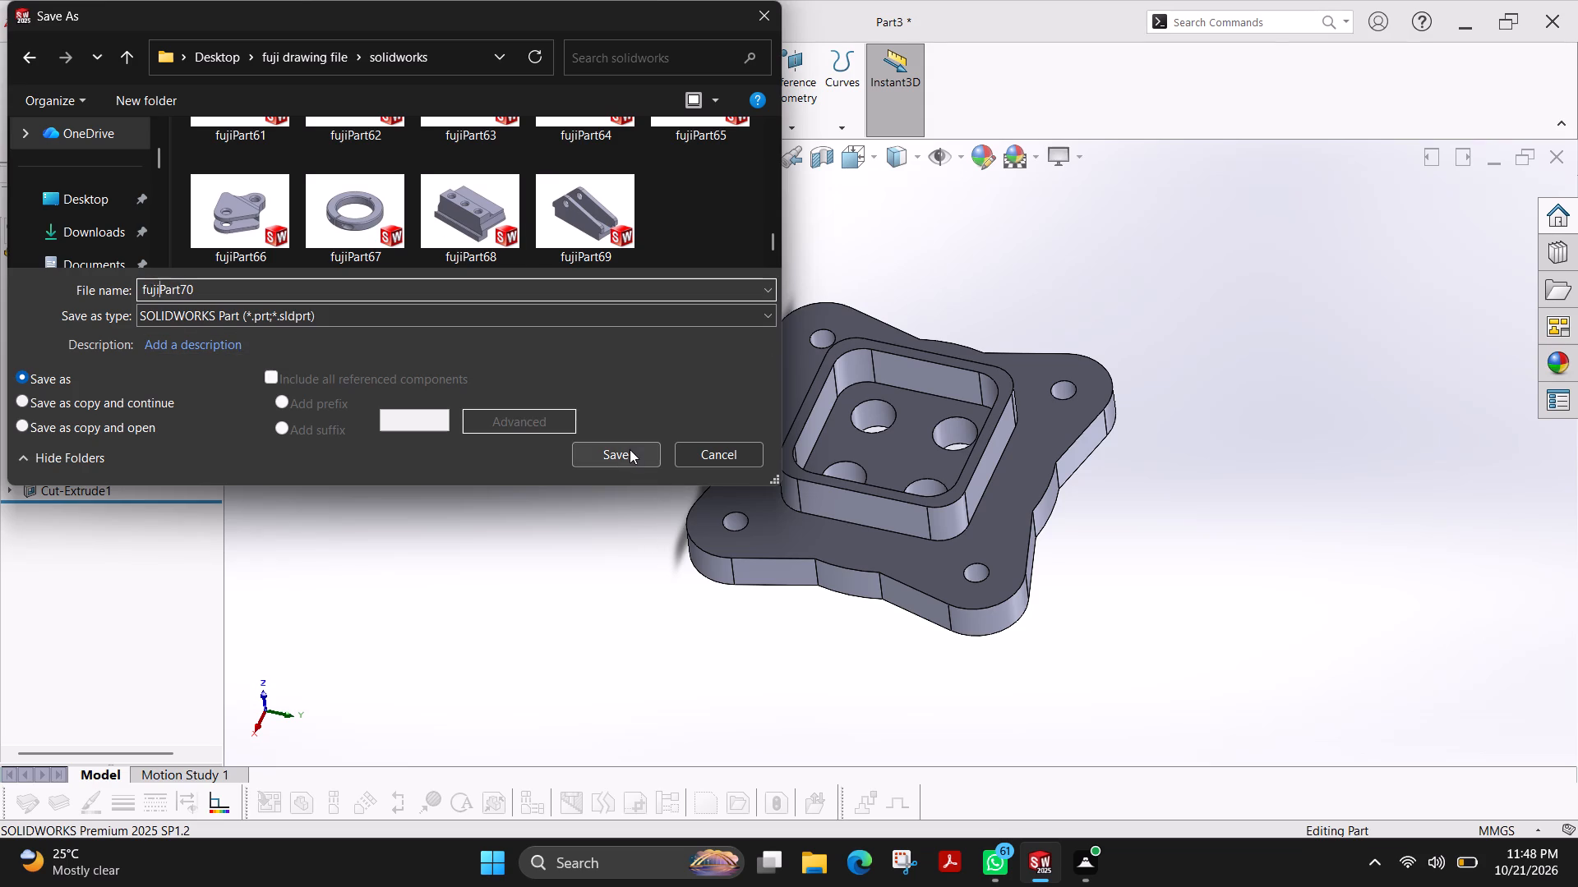
{"action": "left_click", "coordinate": [630, 449]}
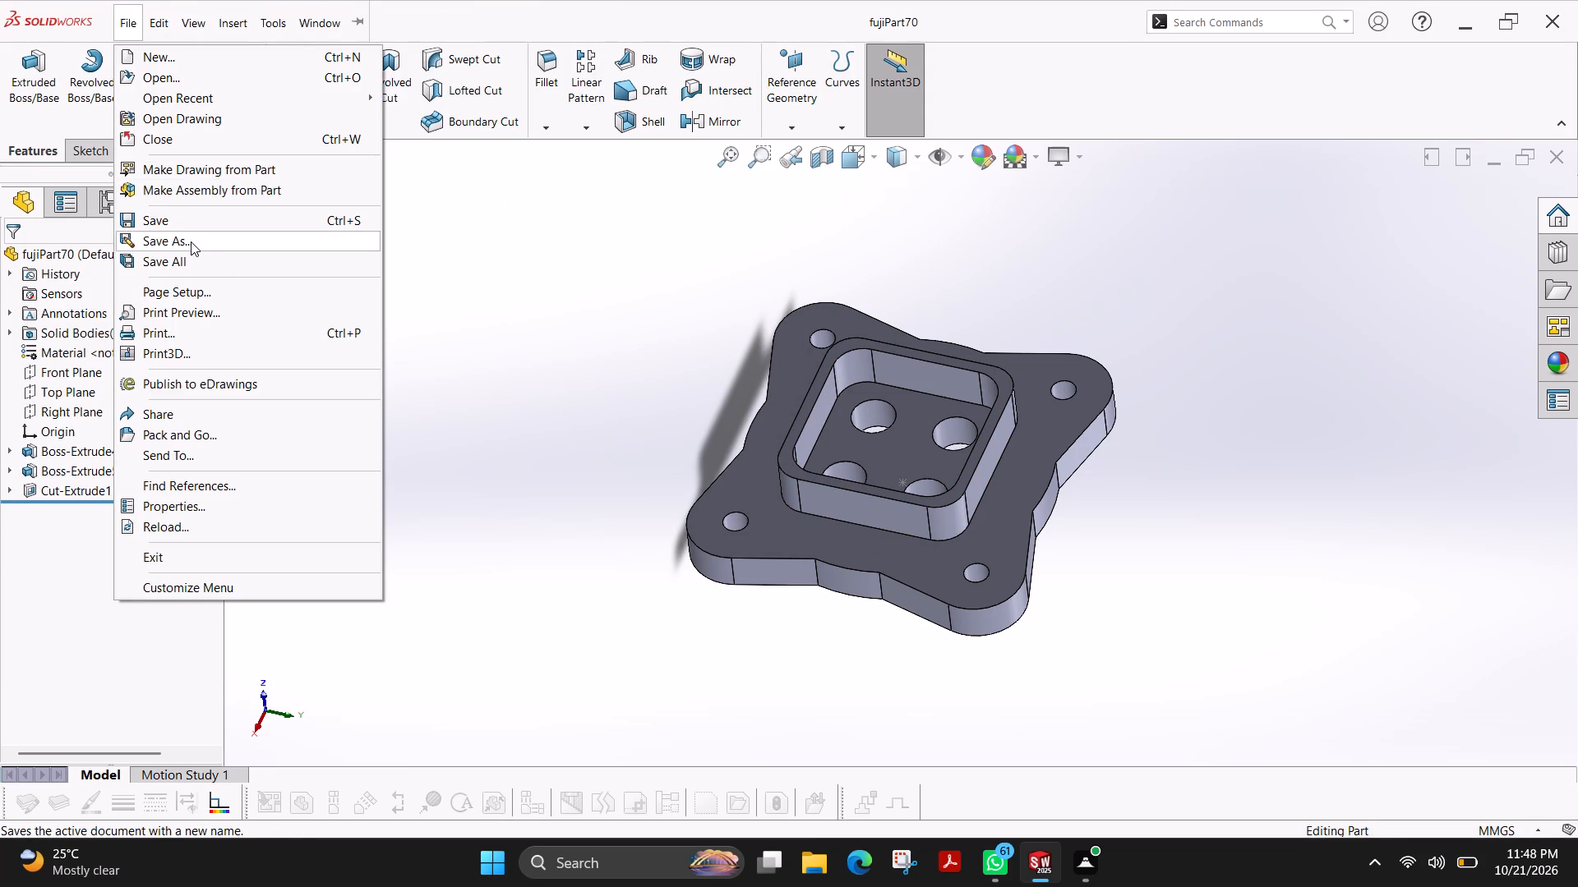
Save a PDF copy of fujiPart70 in the solid works folder inside Desktop's fuji plot file folder.
{"action": "left_click", "coordinate": [191, 241]}
{"action": "left_click", "coordinate": [208, 52]}
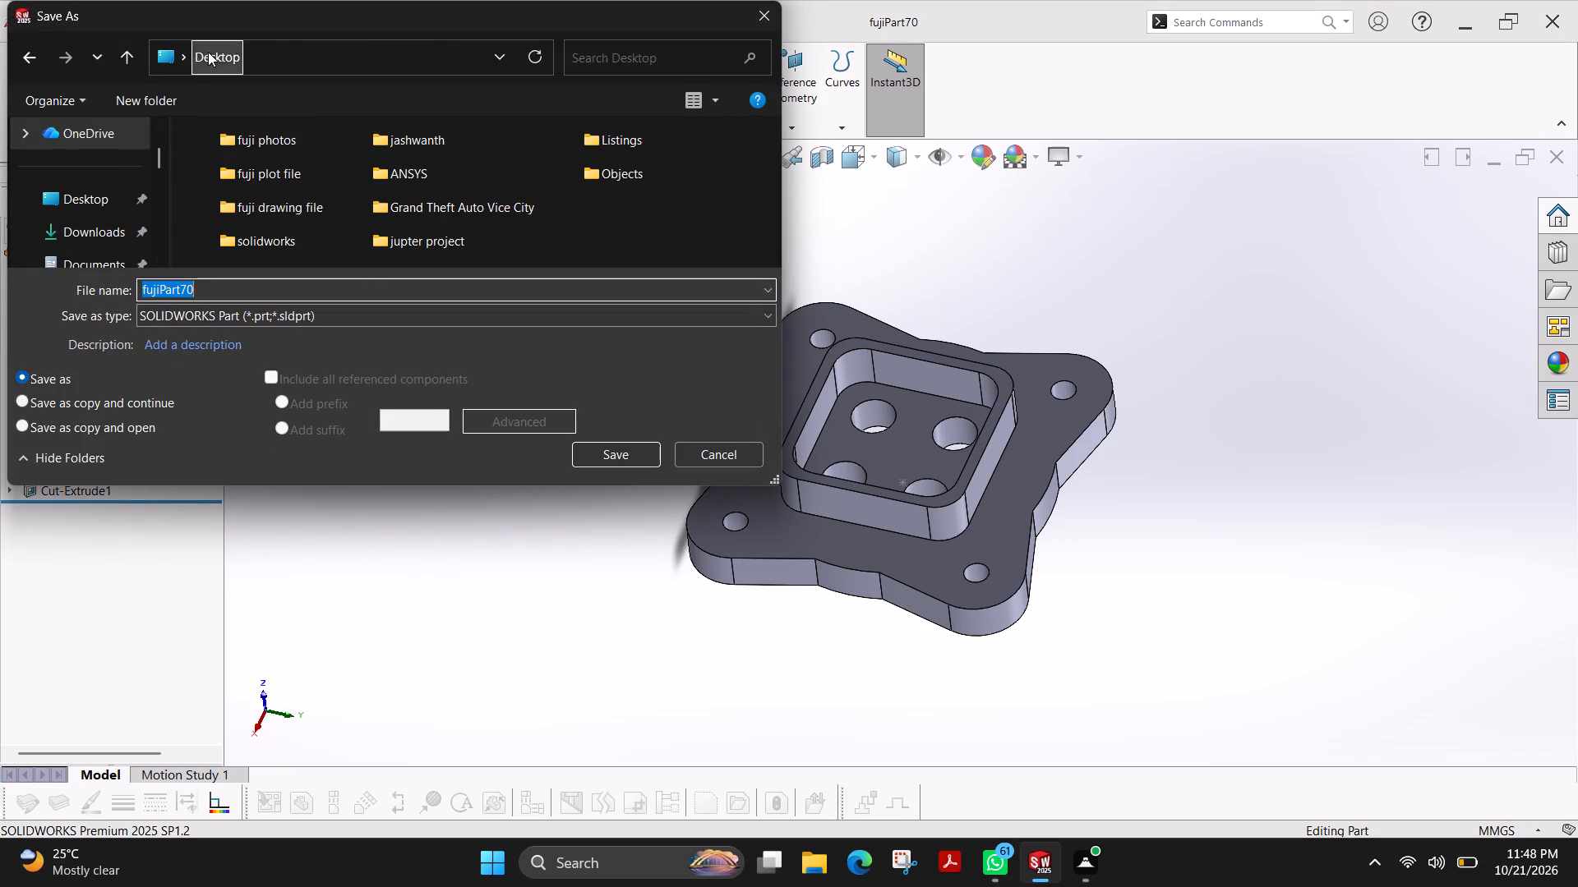
{"action": "double_click", "coordinate": [295, 174]}
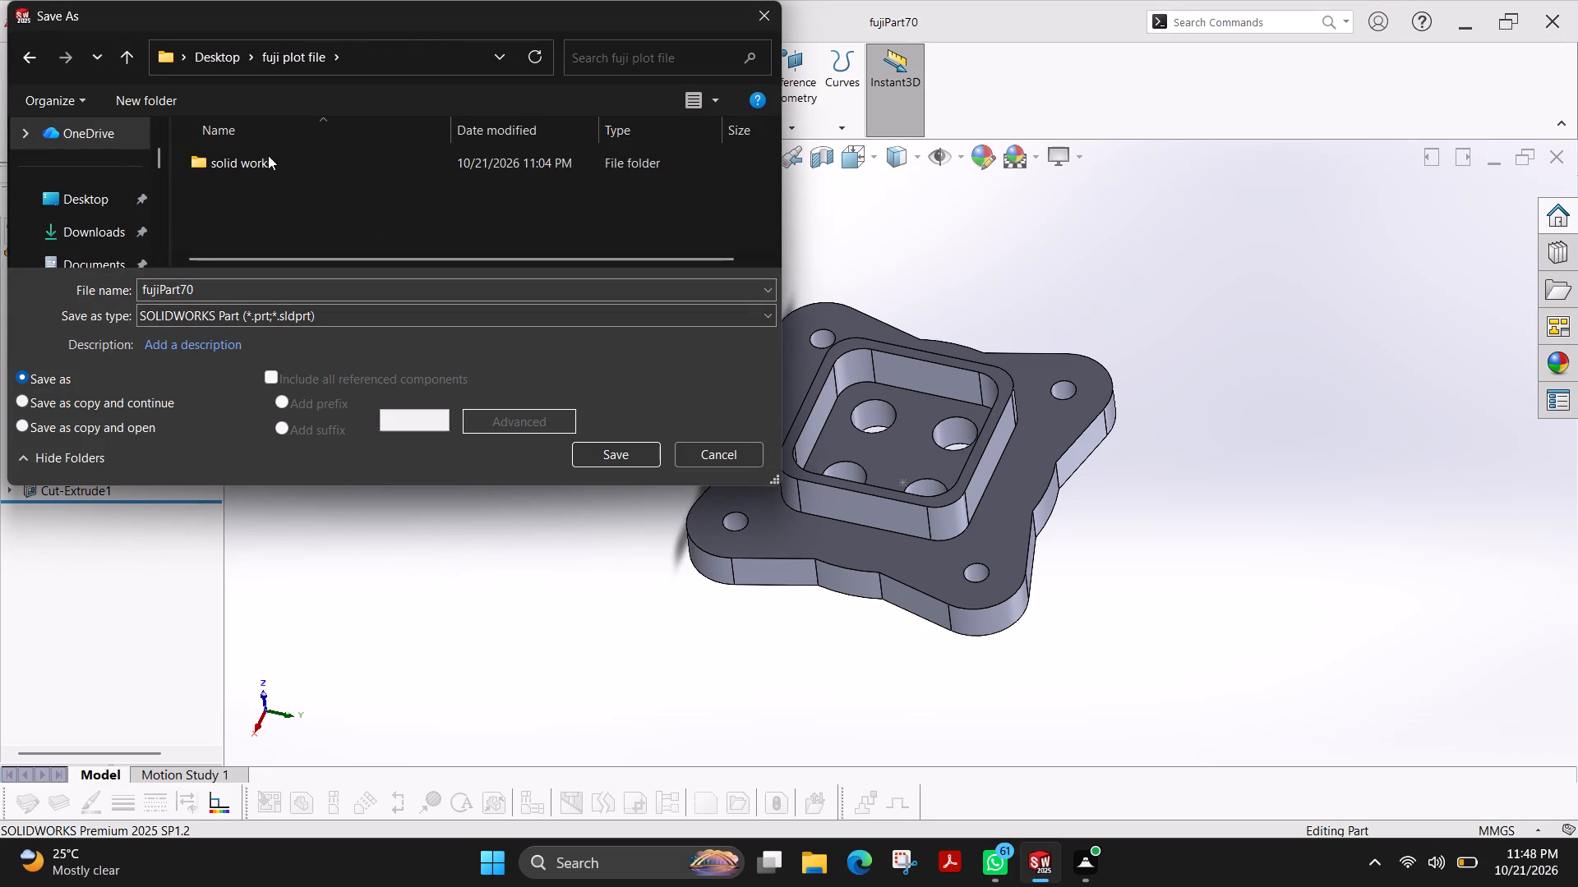
{"action": "double_click", "coordinate": [268, 160]}
{"action": "left_click", "coordinate": [287, 318]}
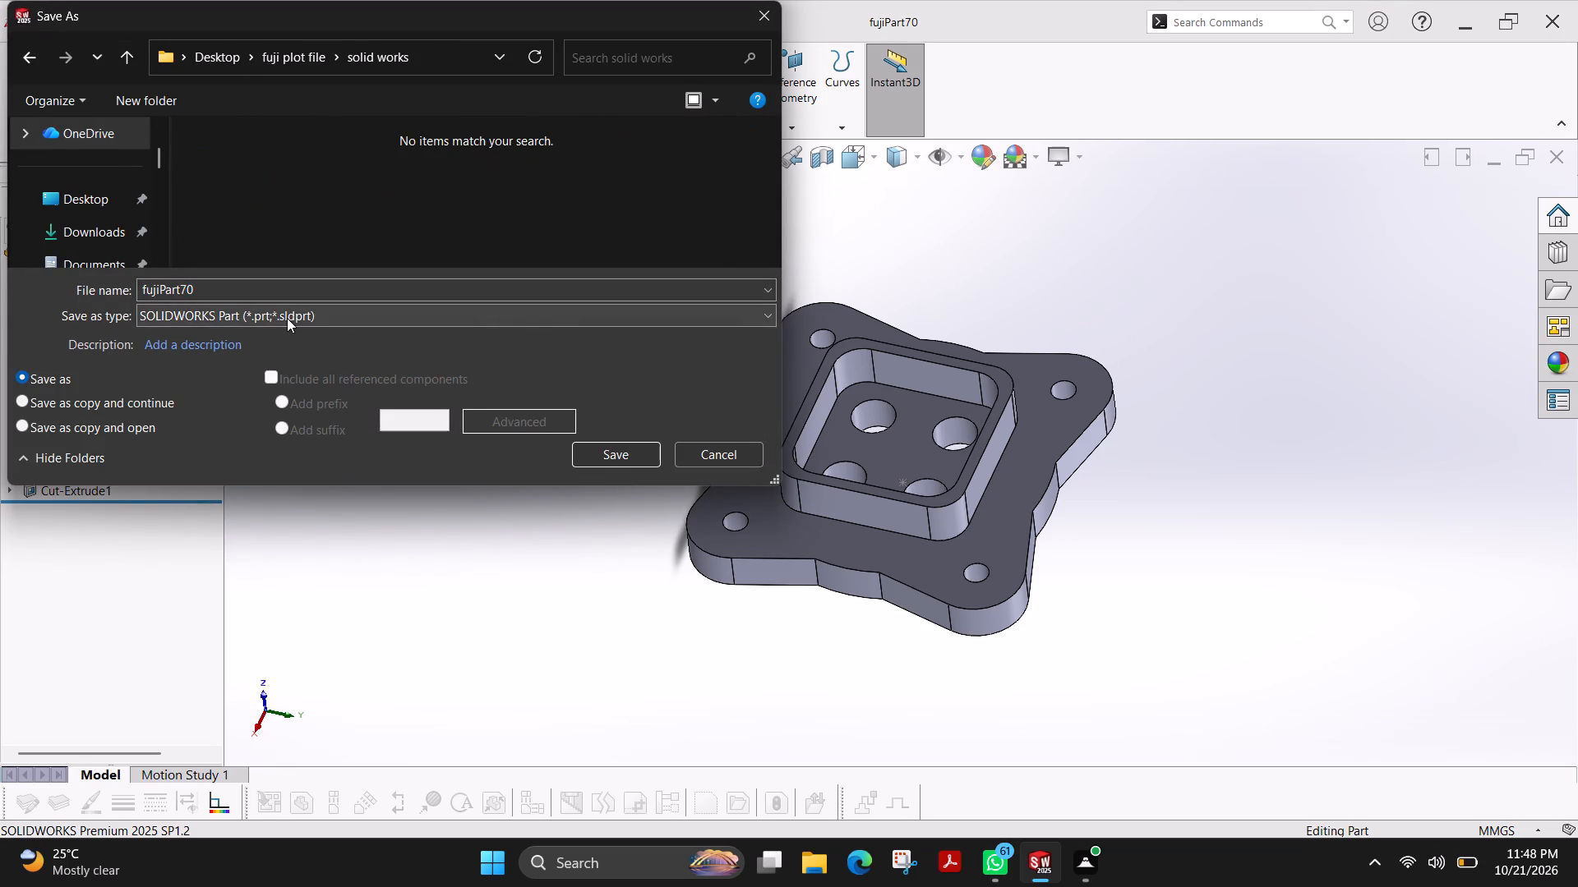
{"action": "left_click", "coordinate": [226, 485]}
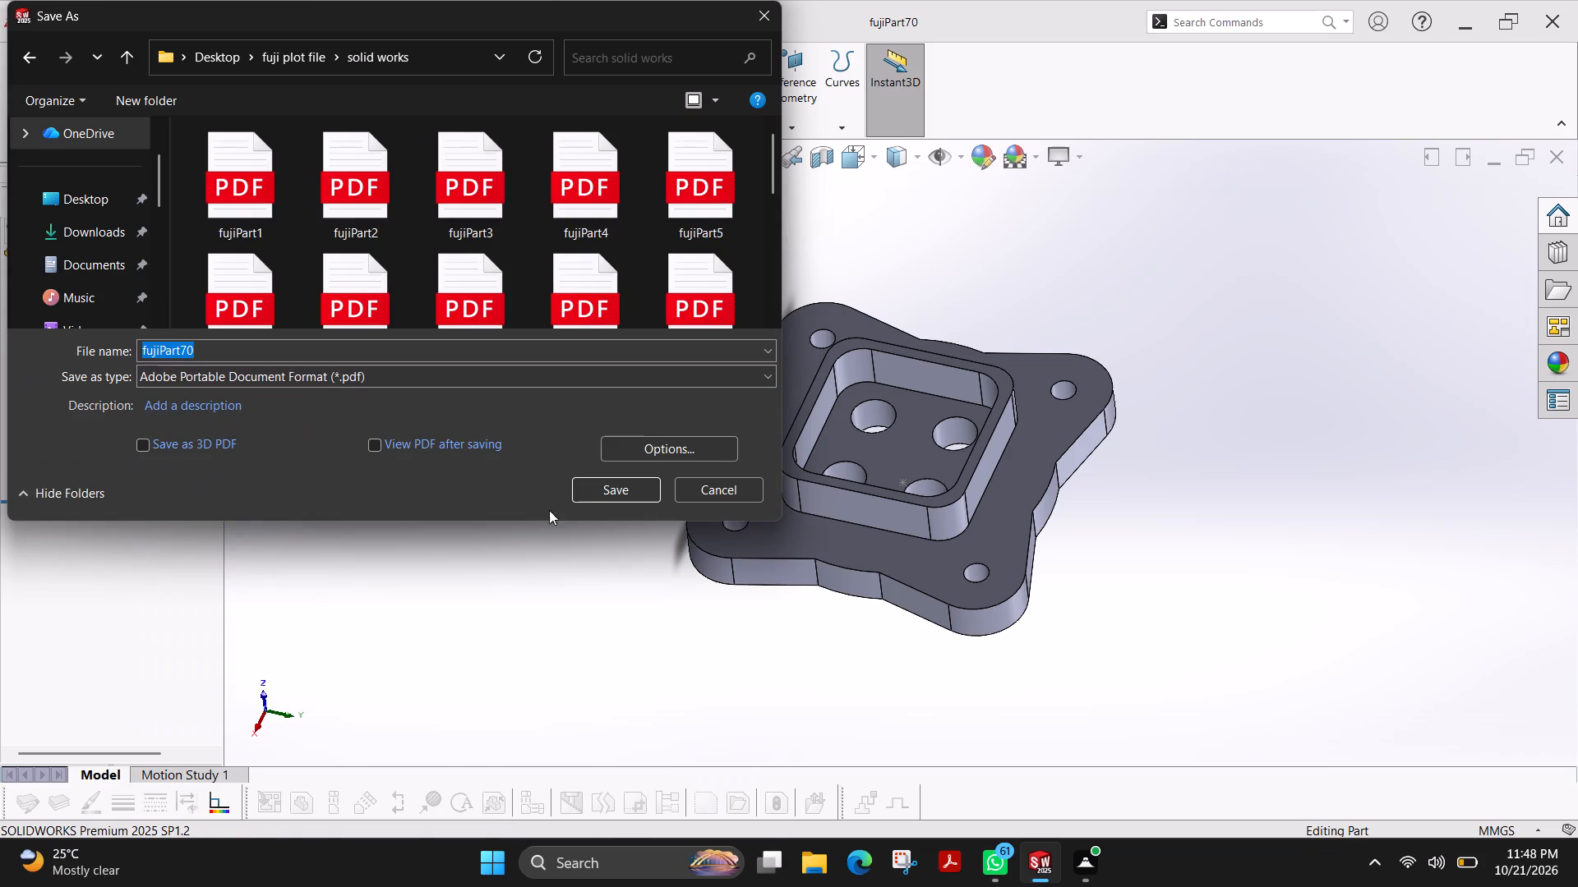
{"action": "left_click", "coordinate": [621, 487]}
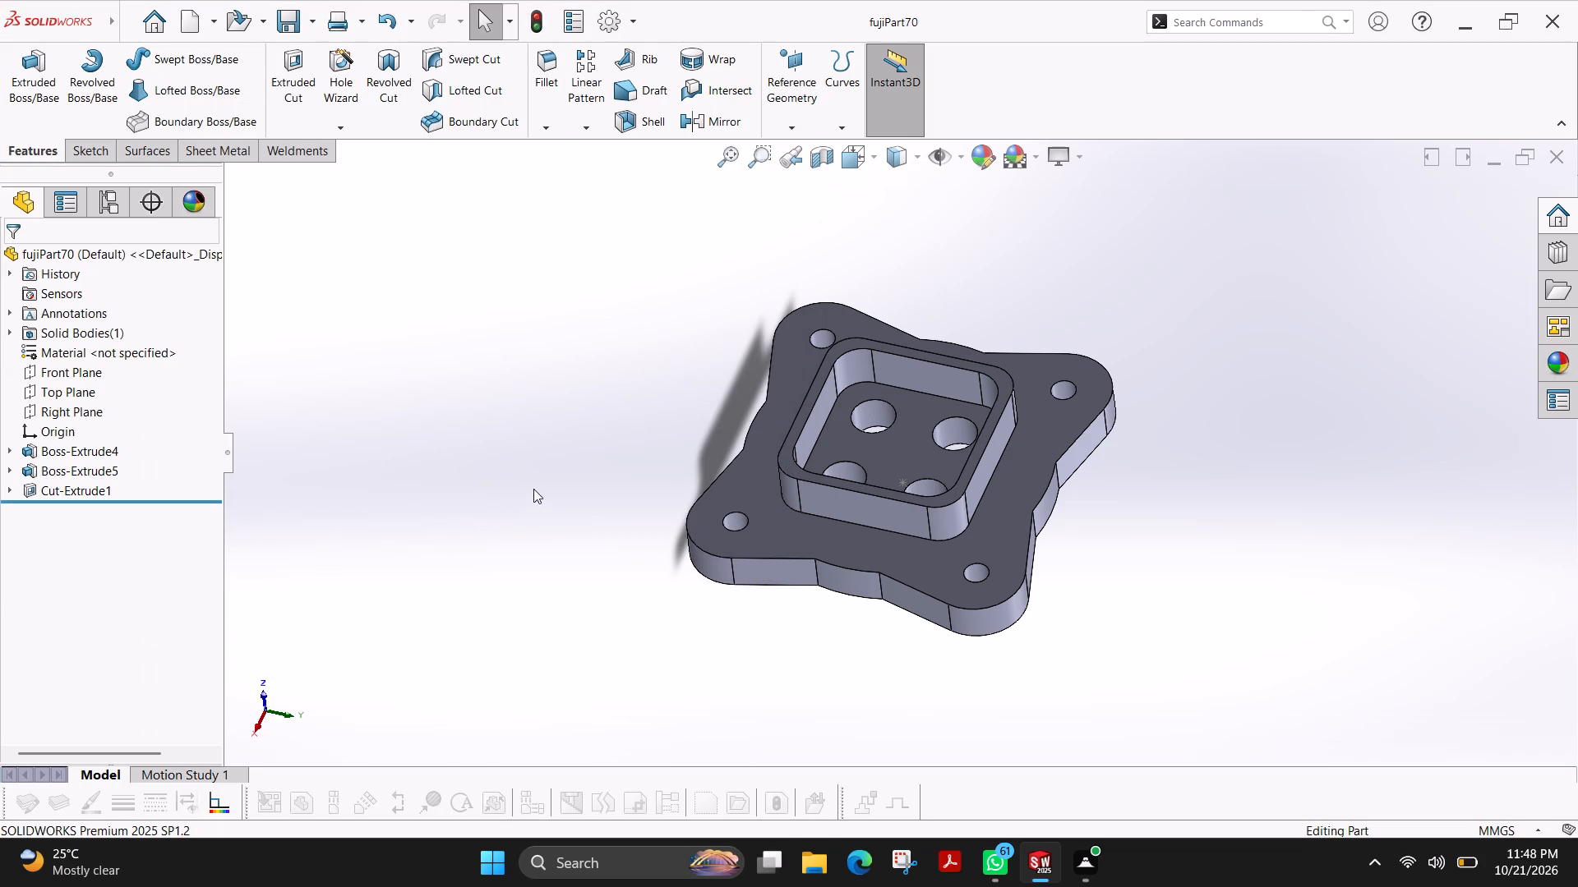